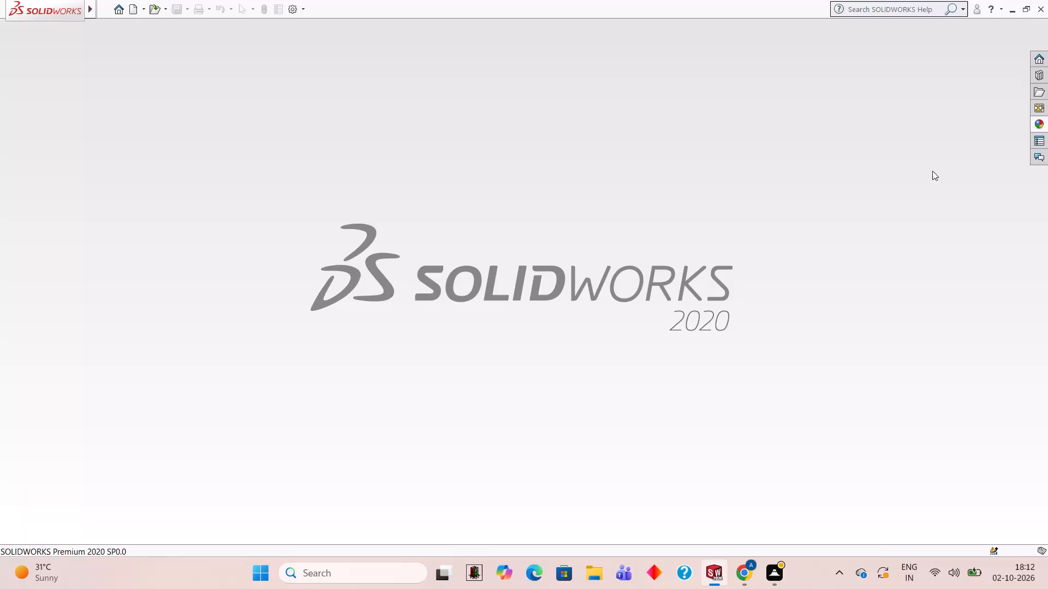
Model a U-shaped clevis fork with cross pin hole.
Create a new part document and open a sketch on the Front Plane.
left_click(135, 13)
left_click(448, 429)
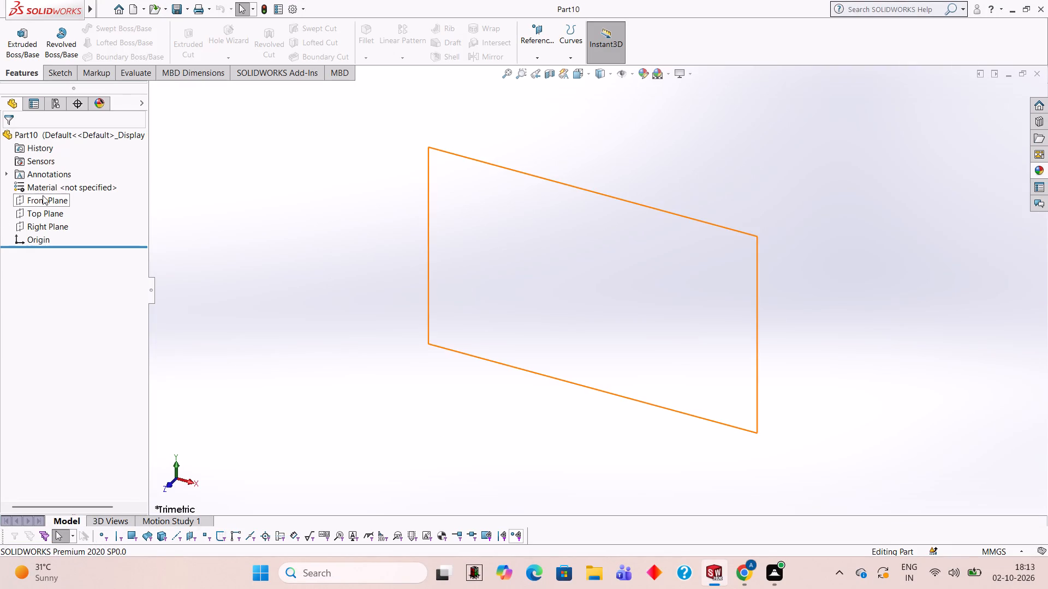
left_click(43, 195)
left_click(49, 182)
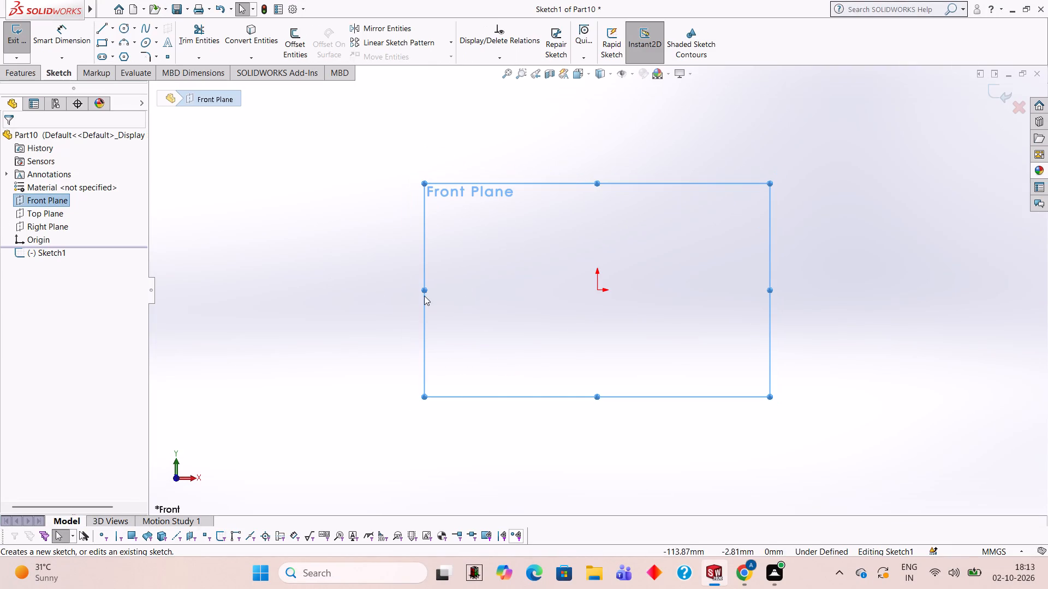
left_click(499, 250)
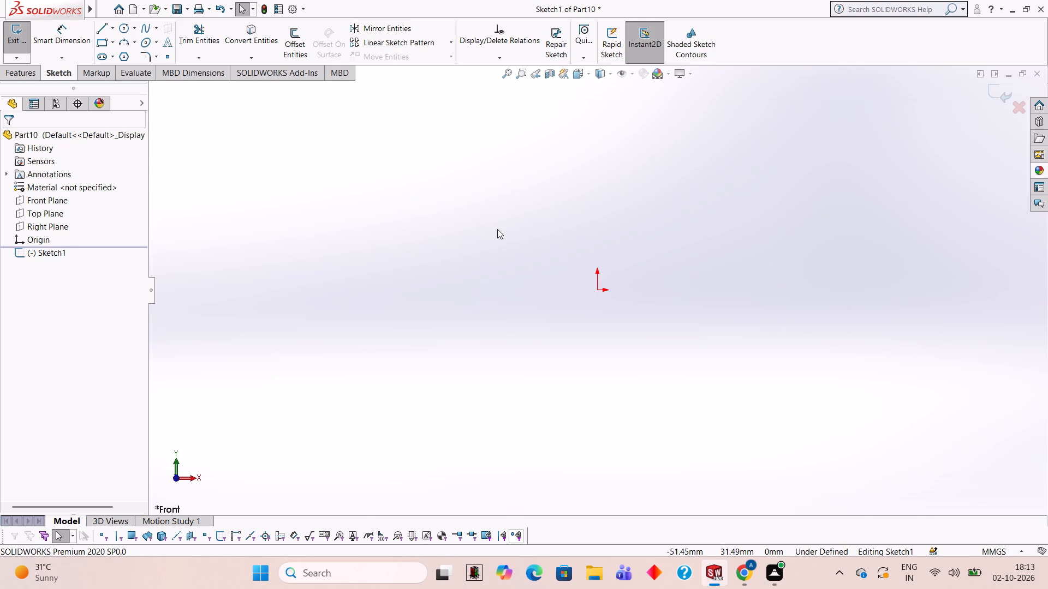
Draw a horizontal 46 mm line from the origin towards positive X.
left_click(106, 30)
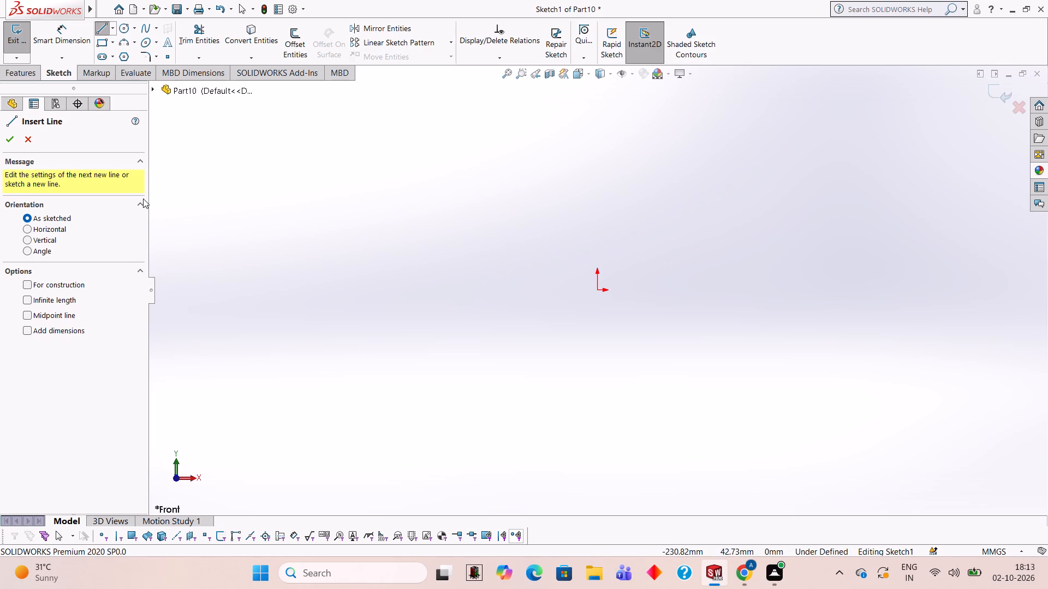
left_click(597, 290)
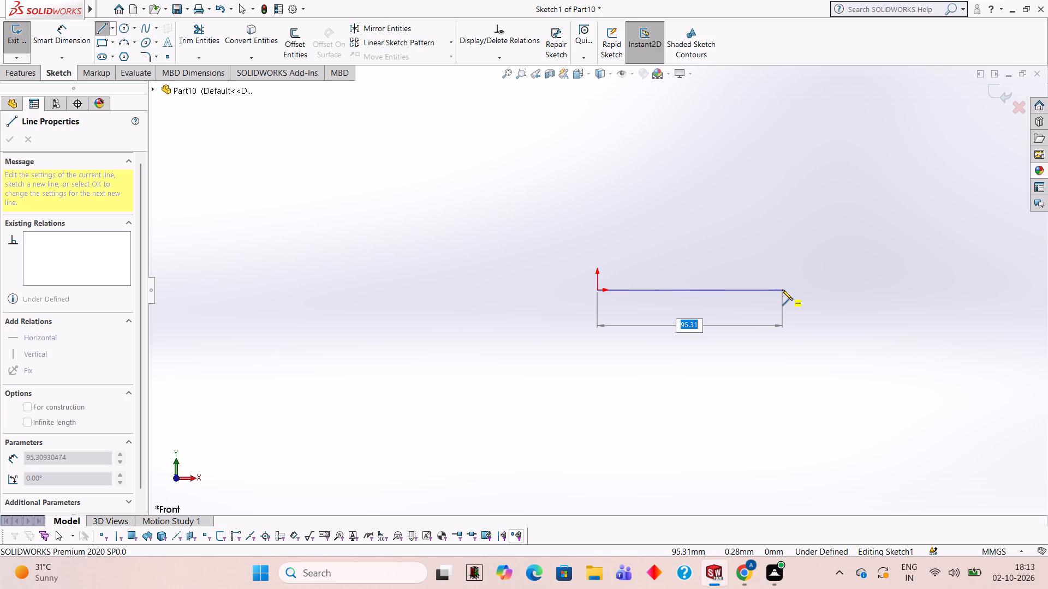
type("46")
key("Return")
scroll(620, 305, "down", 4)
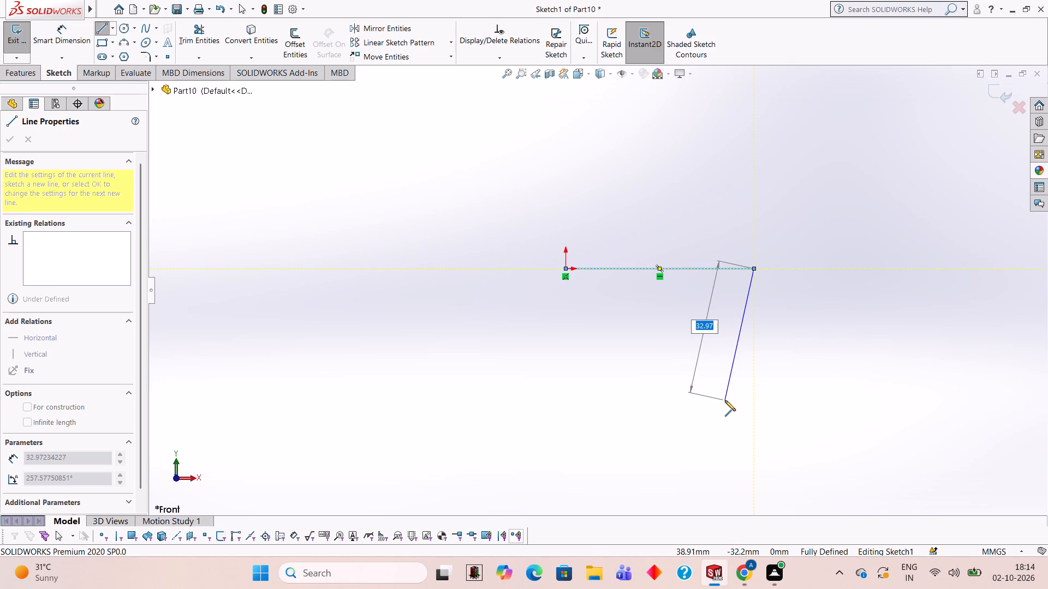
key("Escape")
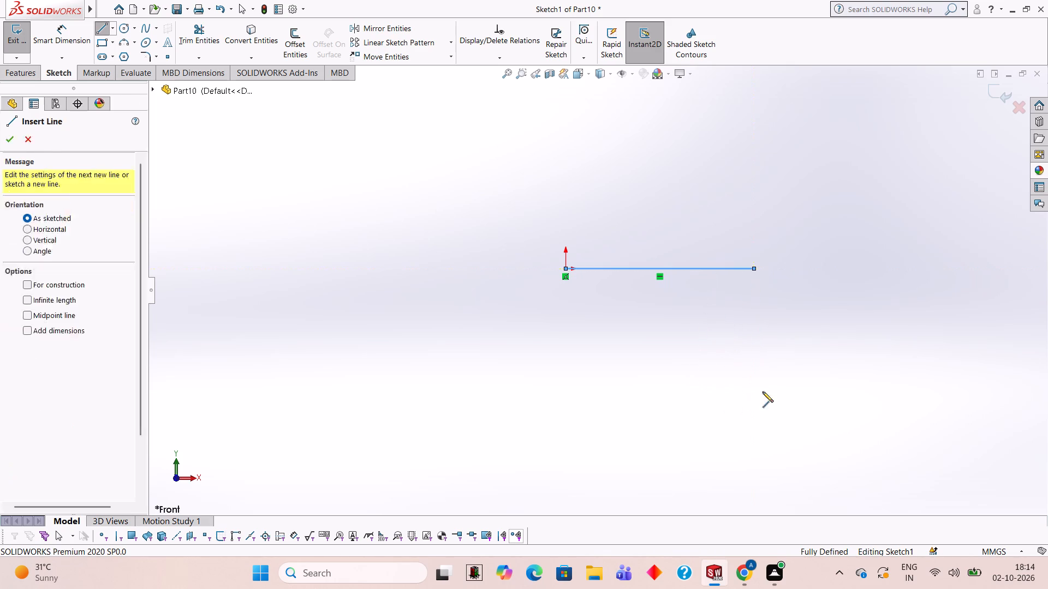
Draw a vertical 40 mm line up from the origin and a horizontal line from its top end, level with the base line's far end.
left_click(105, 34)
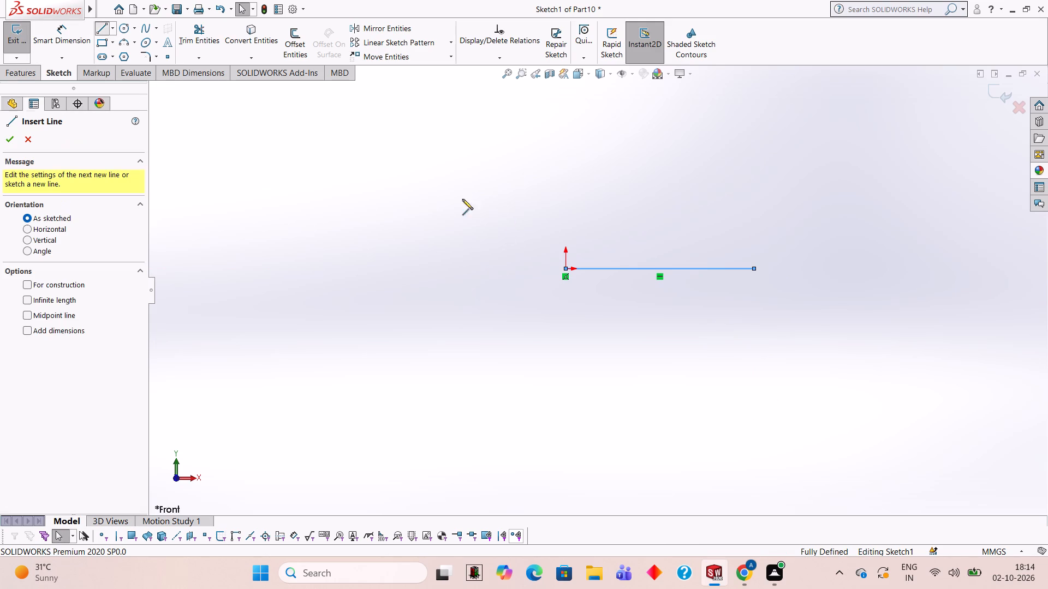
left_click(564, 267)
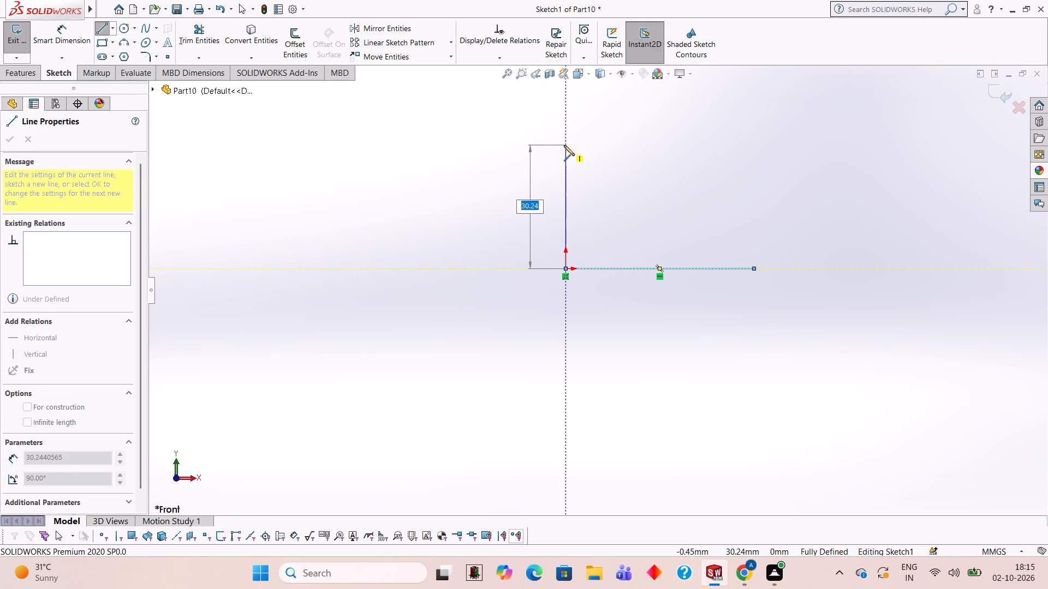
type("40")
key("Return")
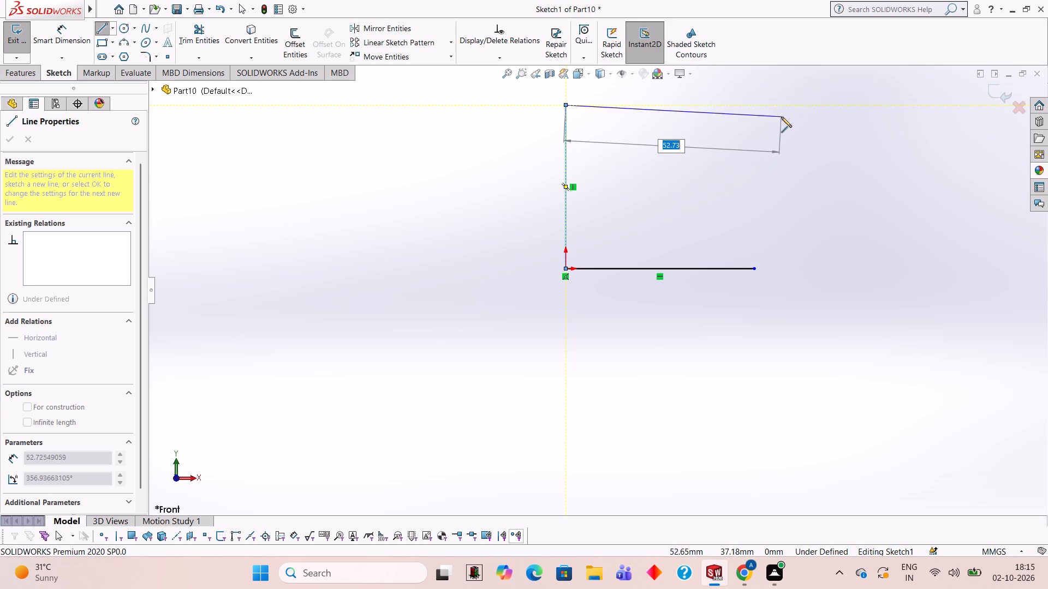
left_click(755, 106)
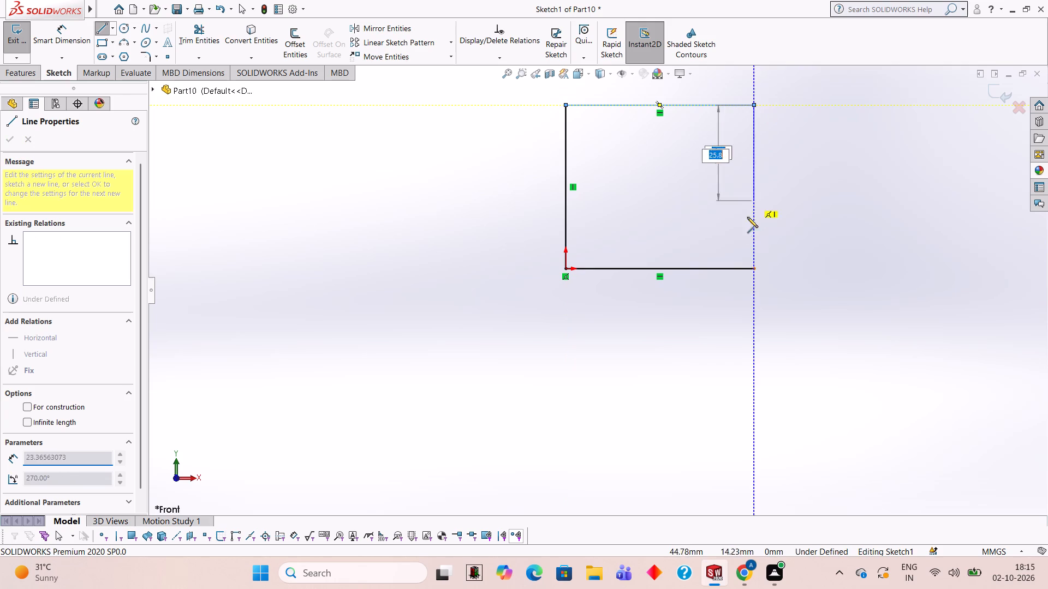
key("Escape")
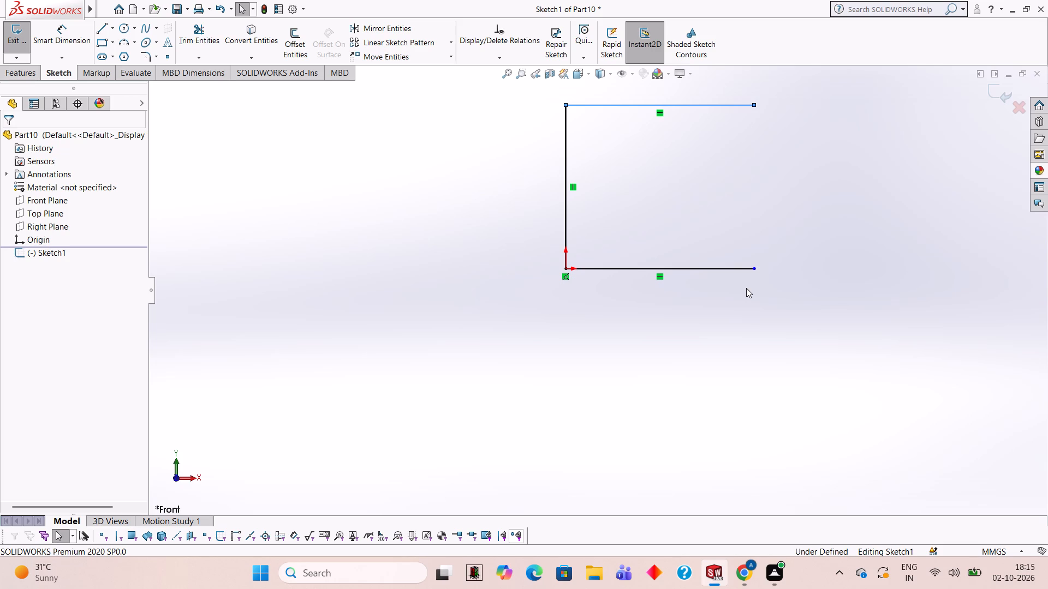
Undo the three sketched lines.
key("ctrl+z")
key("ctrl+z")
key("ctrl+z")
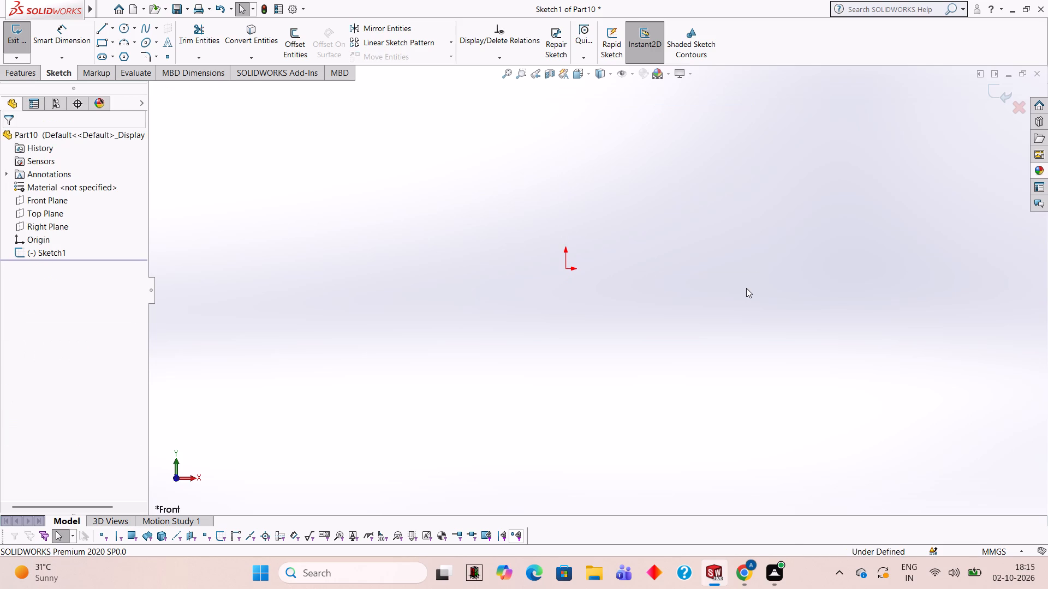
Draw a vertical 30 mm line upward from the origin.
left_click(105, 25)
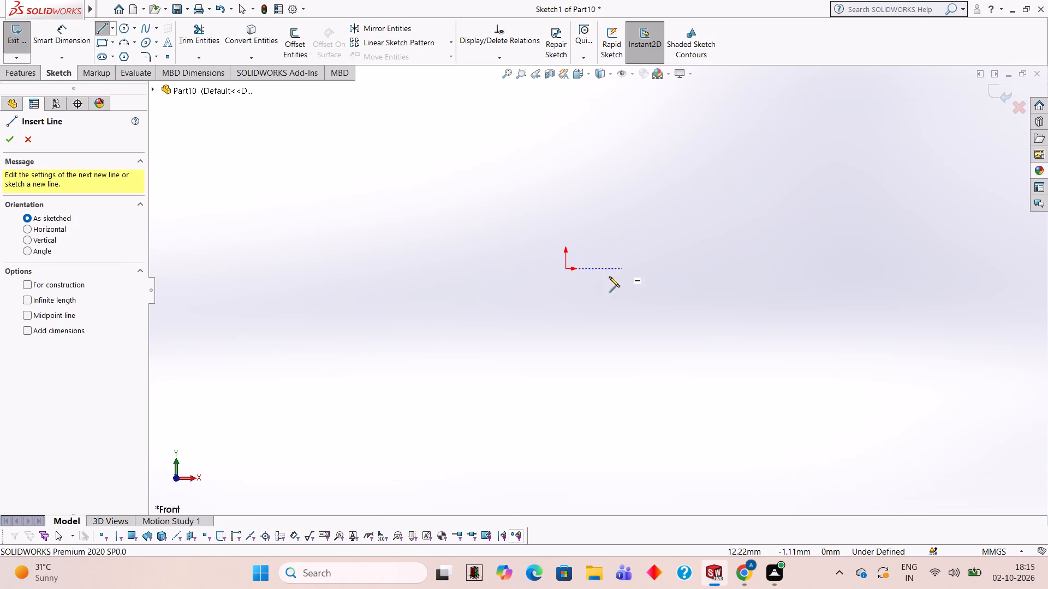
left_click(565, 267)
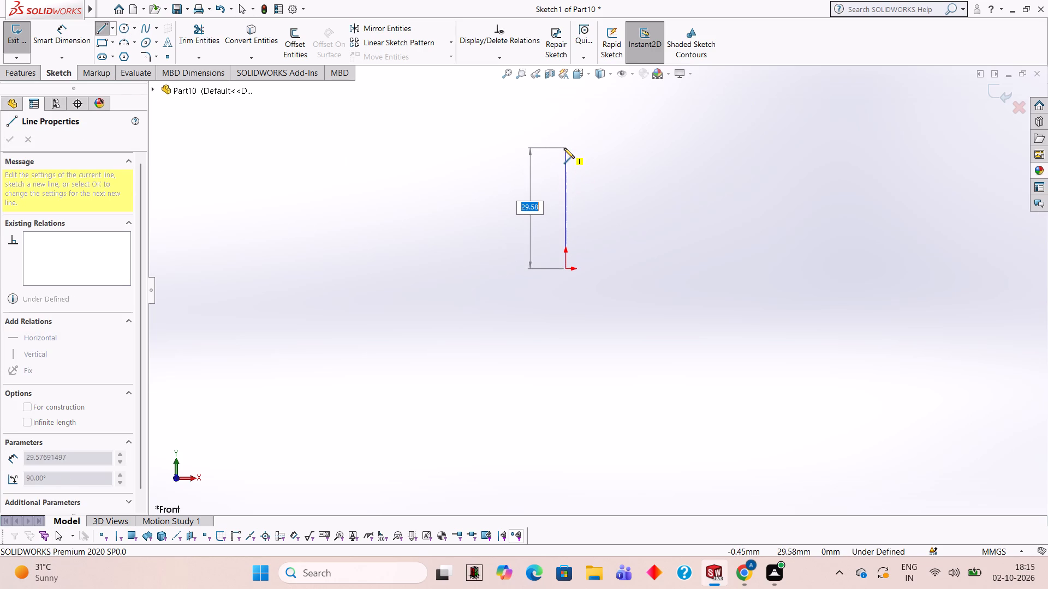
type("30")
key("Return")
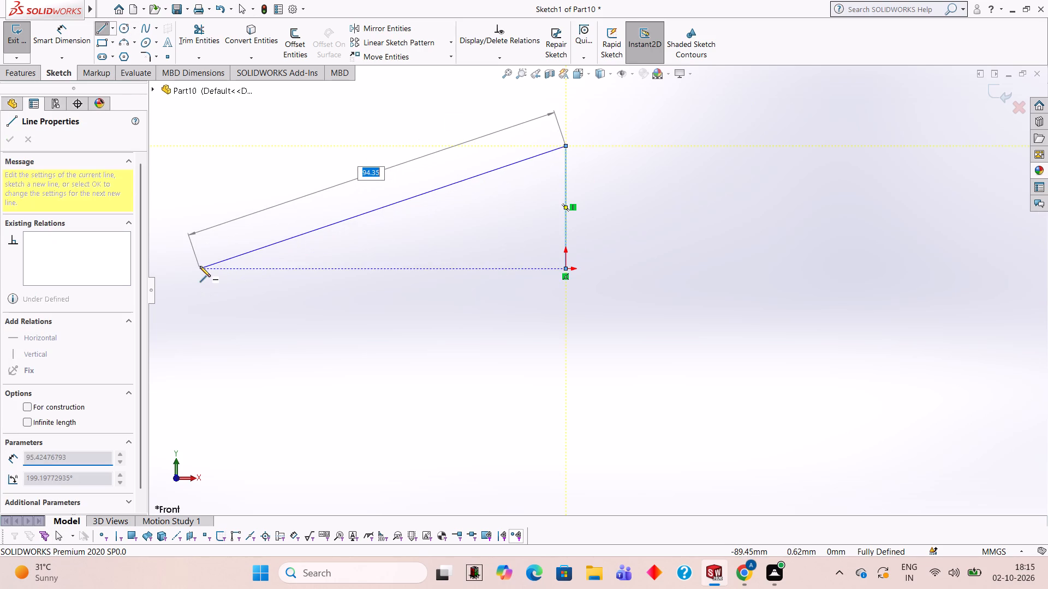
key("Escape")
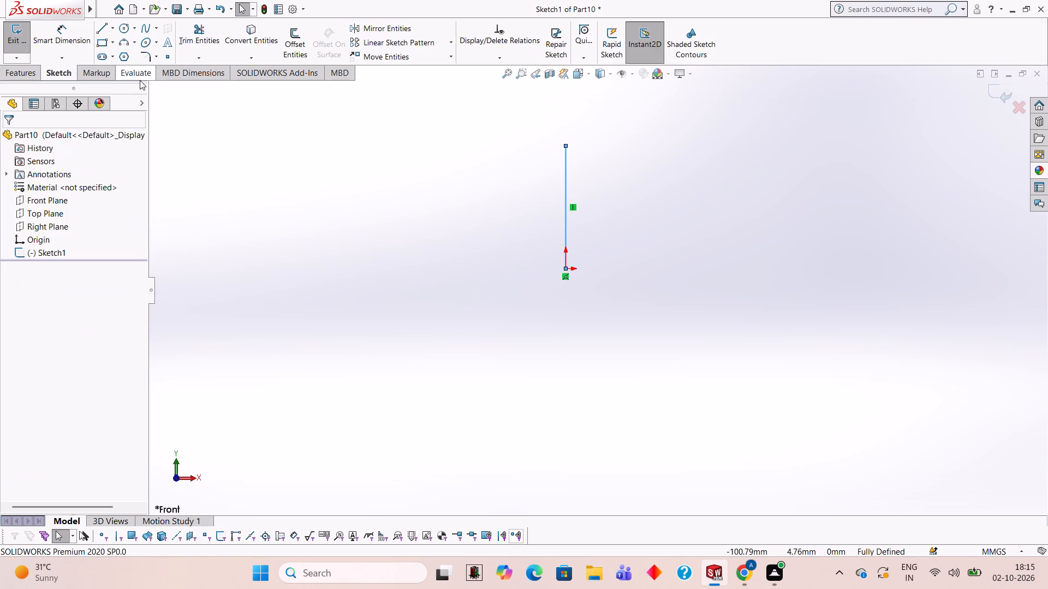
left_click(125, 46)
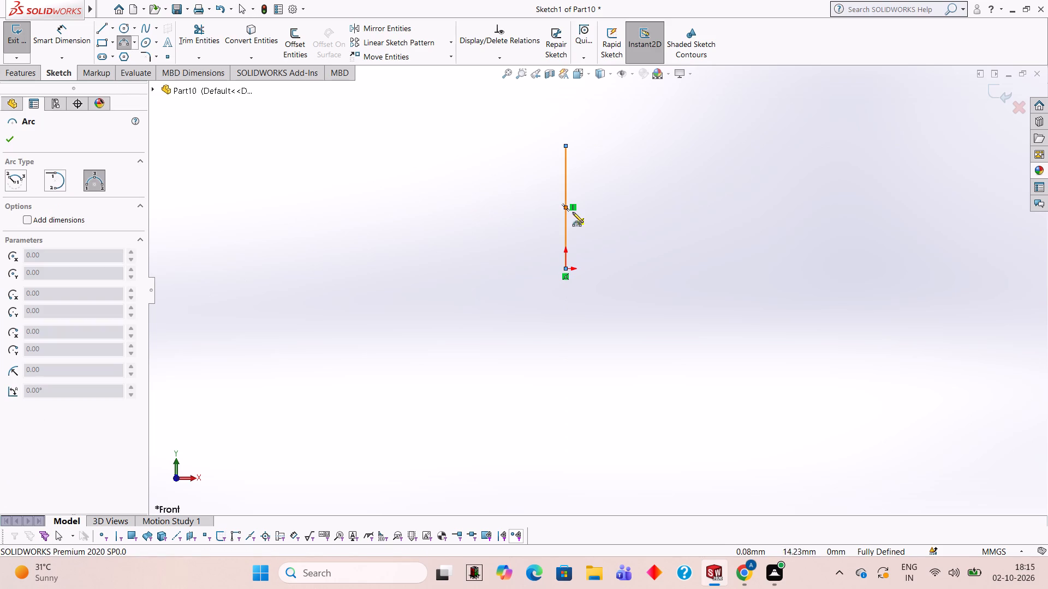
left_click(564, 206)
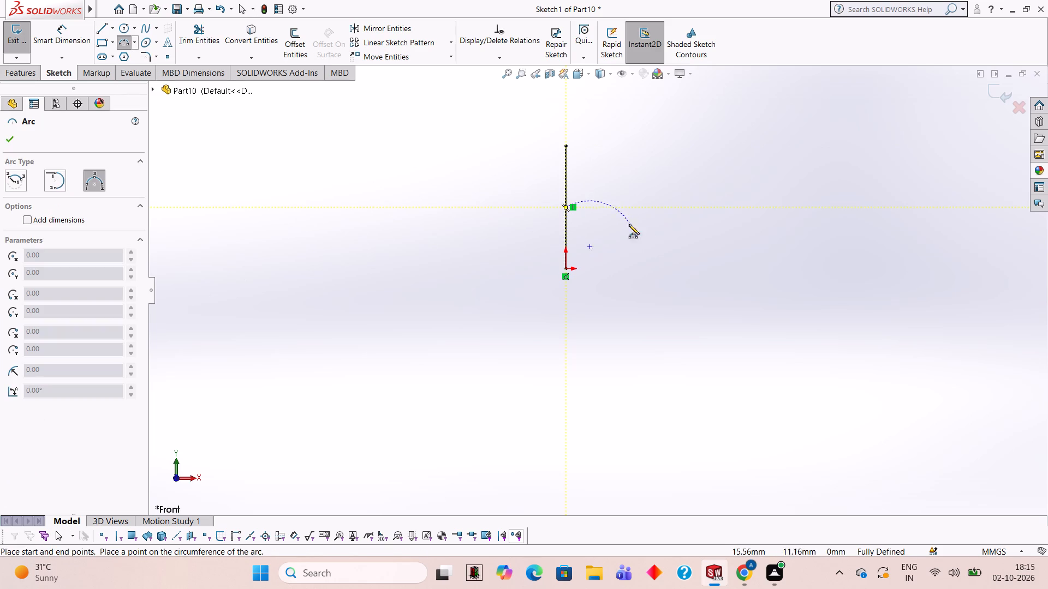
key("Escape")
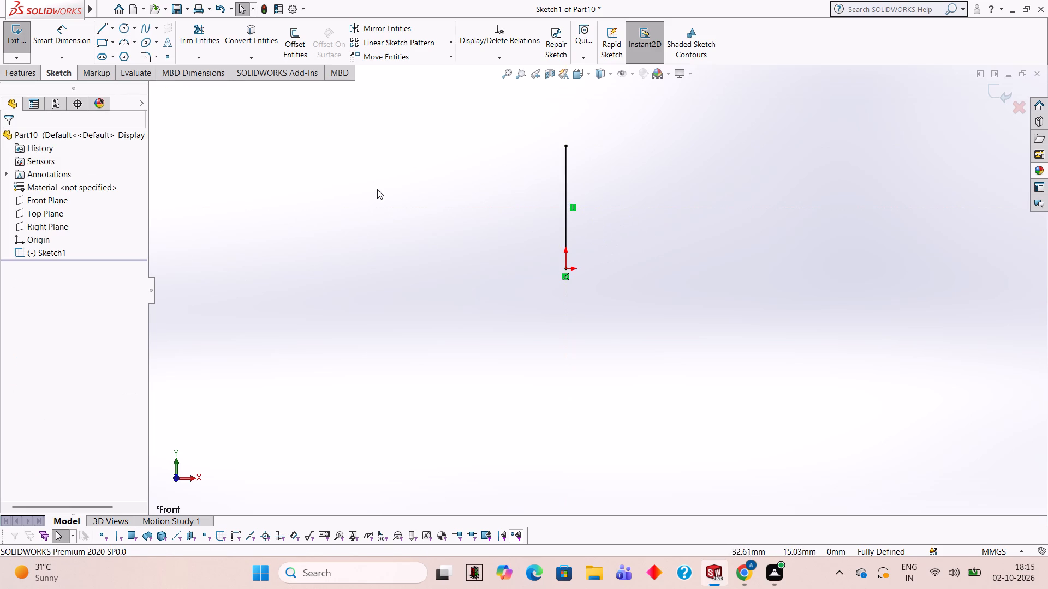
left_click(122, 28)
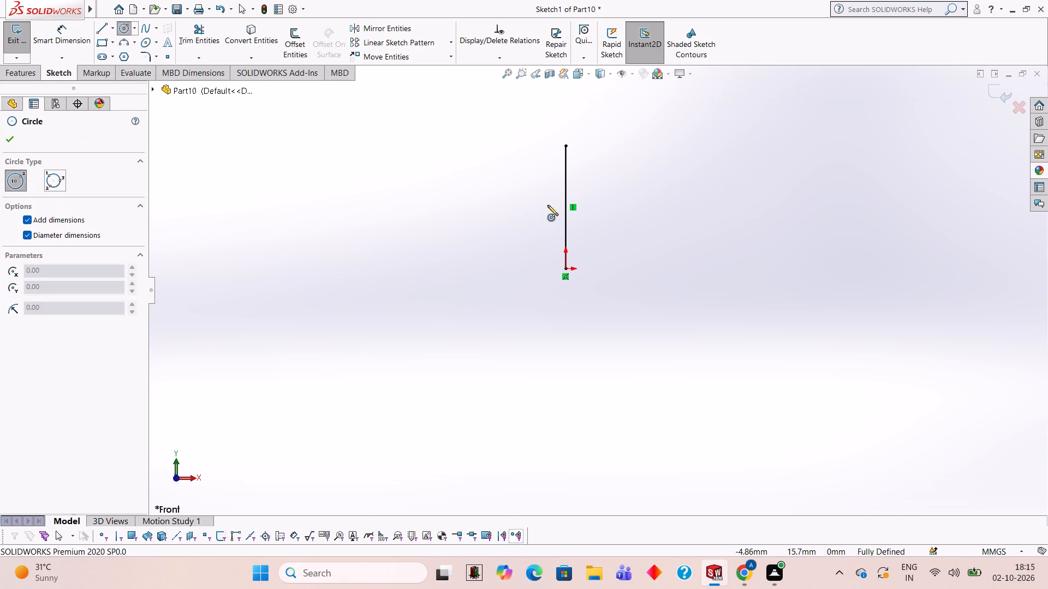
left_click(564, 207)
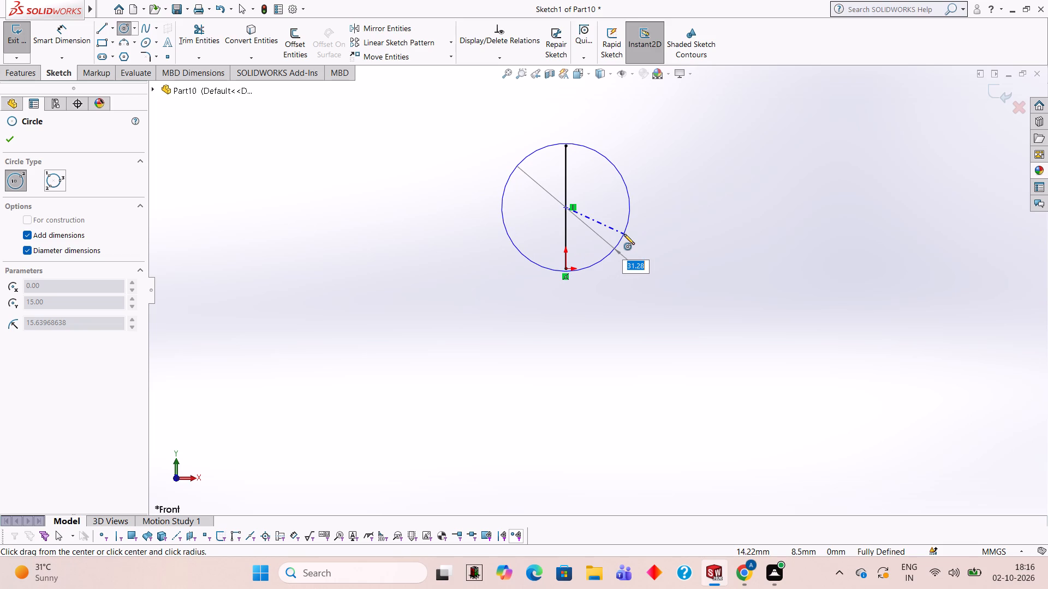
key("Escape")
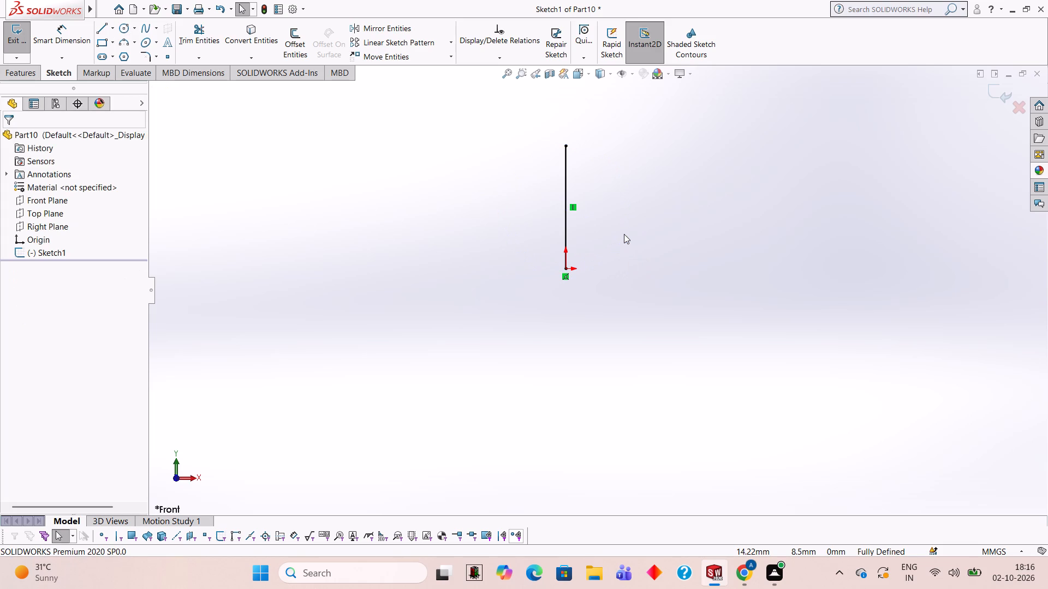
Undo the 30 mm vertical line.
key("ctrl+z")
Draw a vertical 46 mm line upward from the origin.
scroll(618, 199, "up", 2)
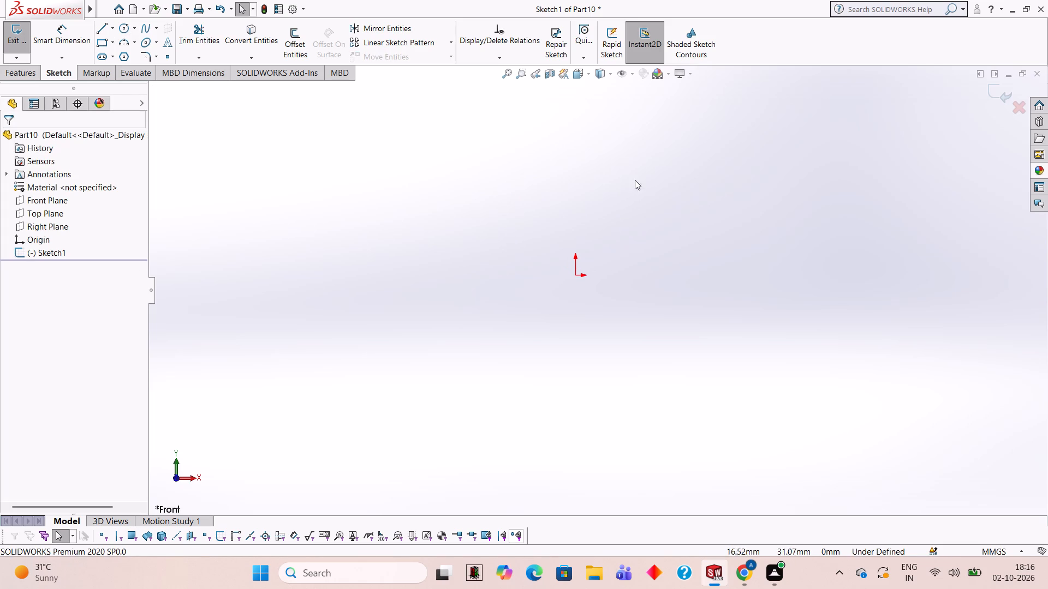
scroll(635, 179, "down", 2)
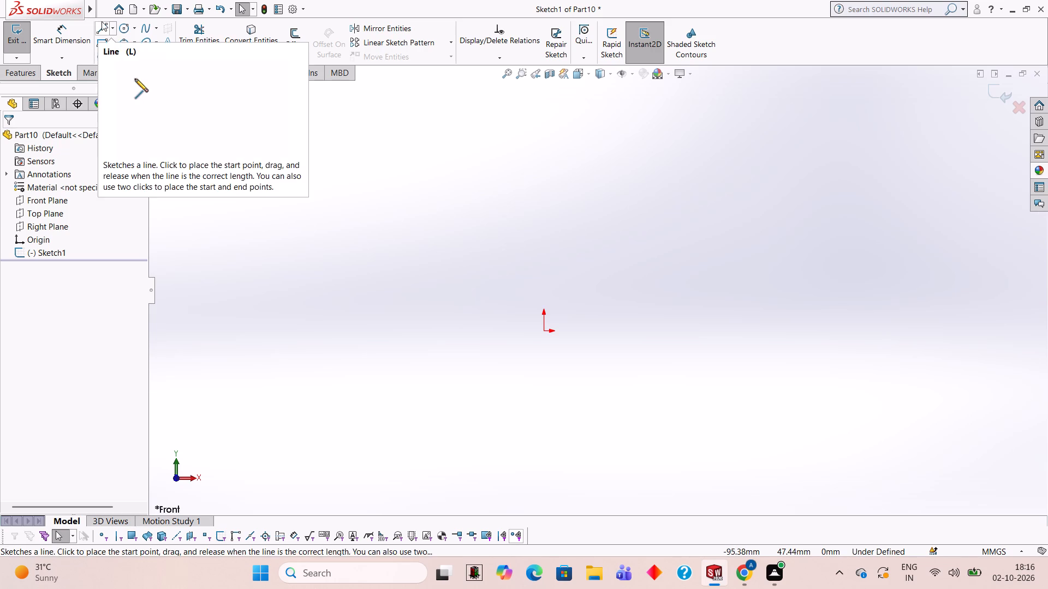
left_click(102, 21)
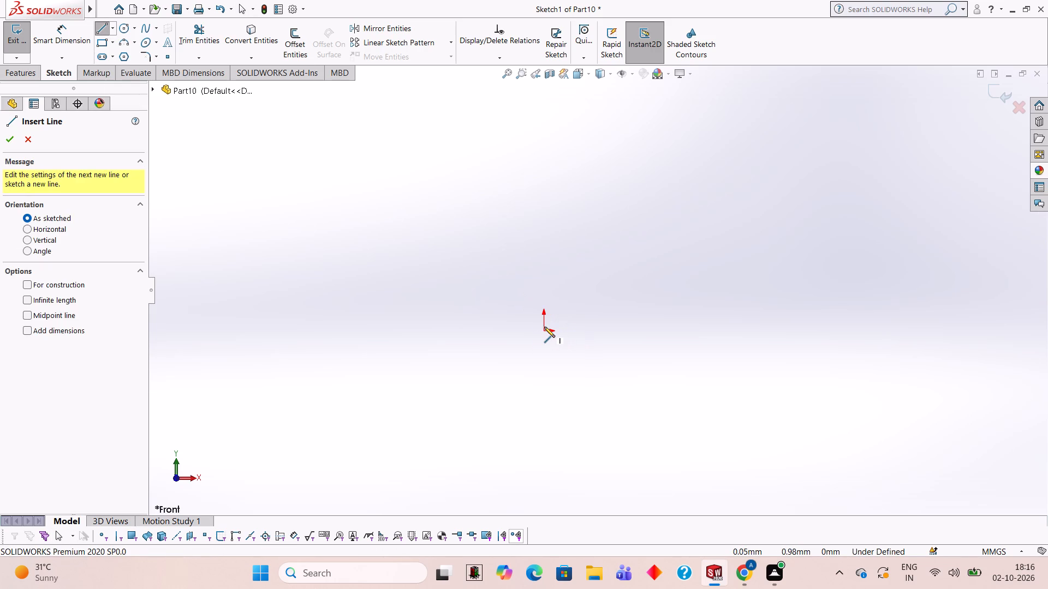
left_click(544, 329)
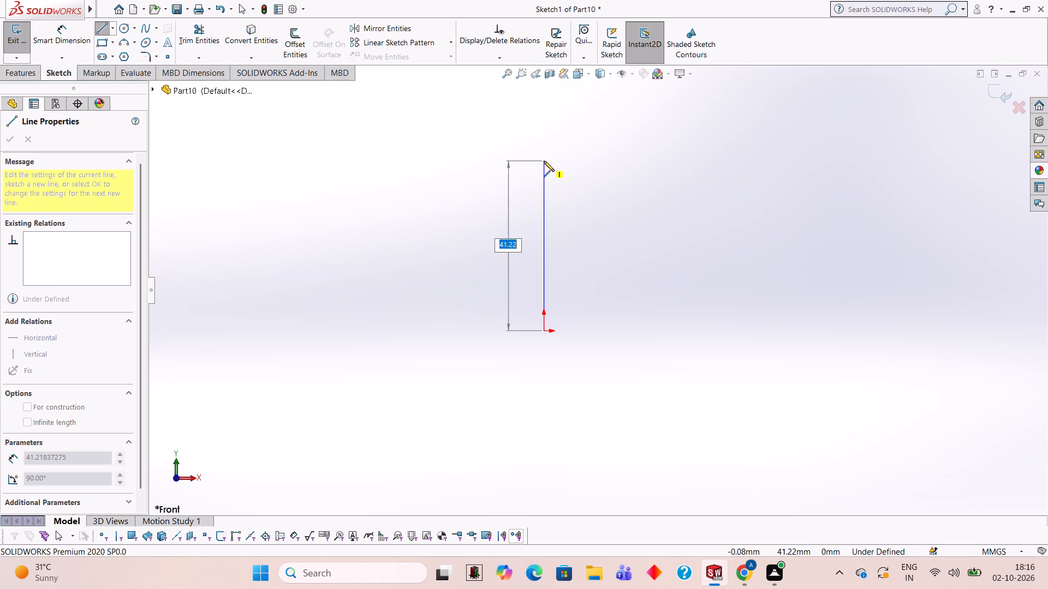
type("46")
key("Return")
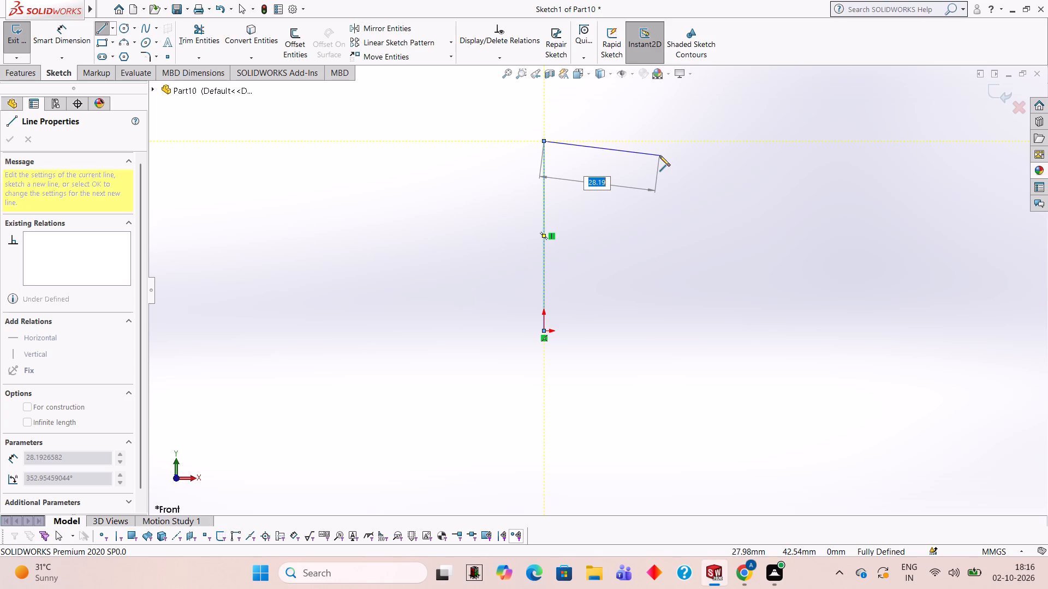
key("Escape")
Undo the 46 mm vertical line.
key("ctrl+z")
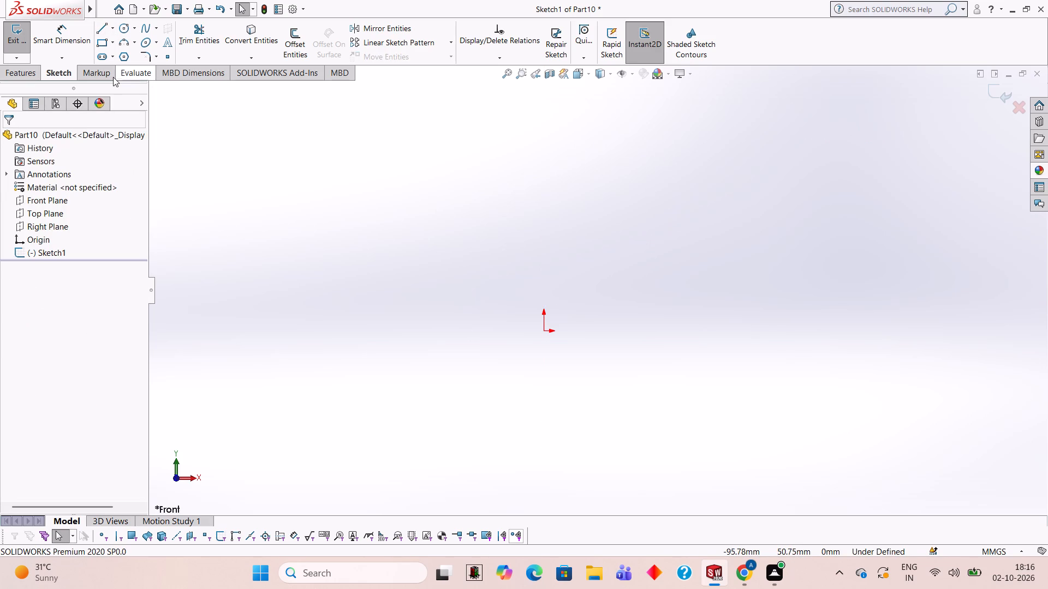
Draw a vertical 60 mm line upward from the origin.
left_click(102, 27)
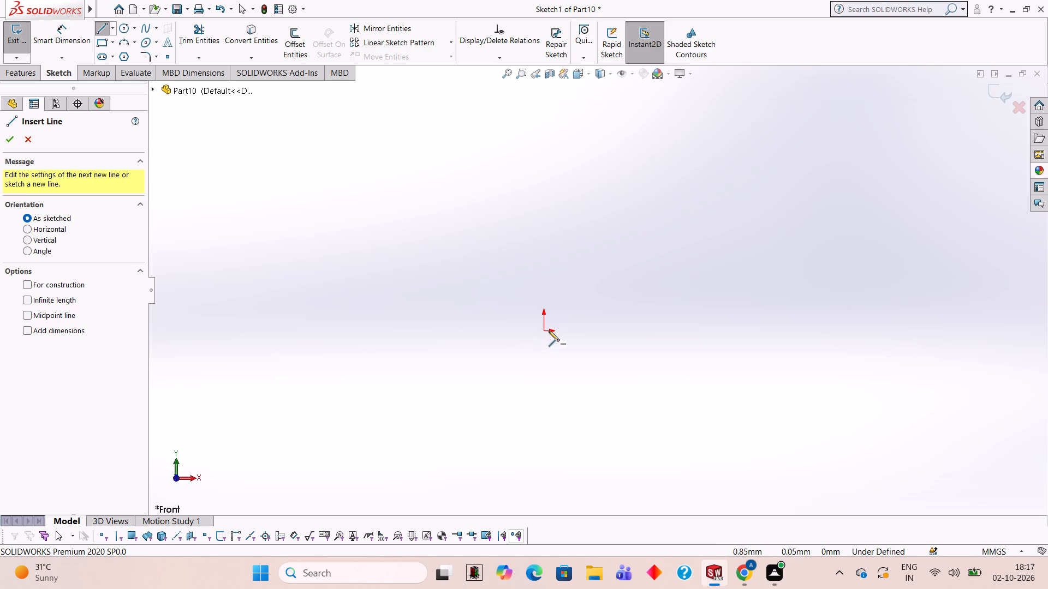
left_click(543, 330)
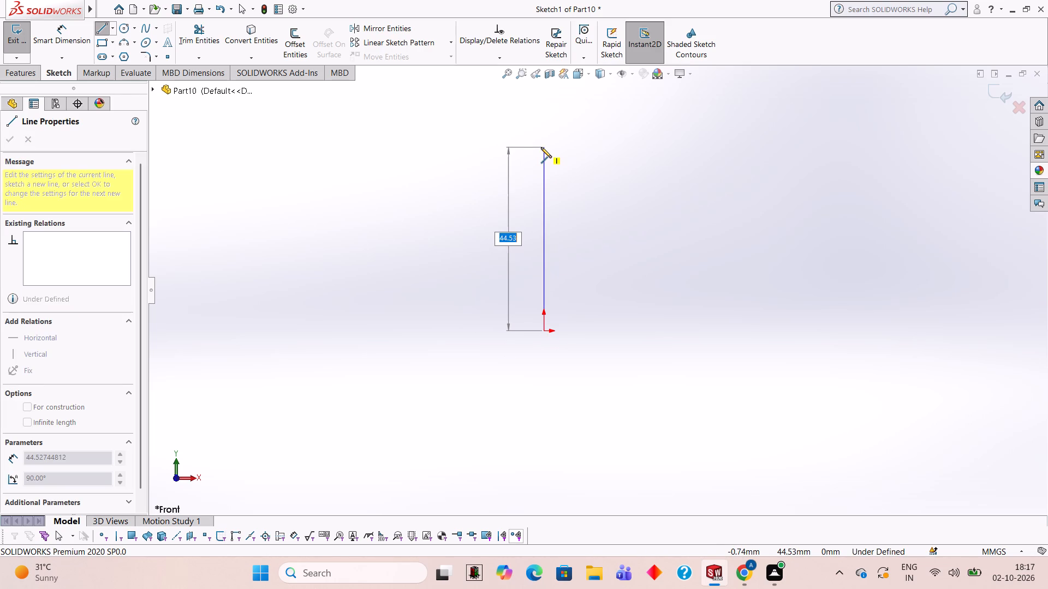
type("60")
key("Return")
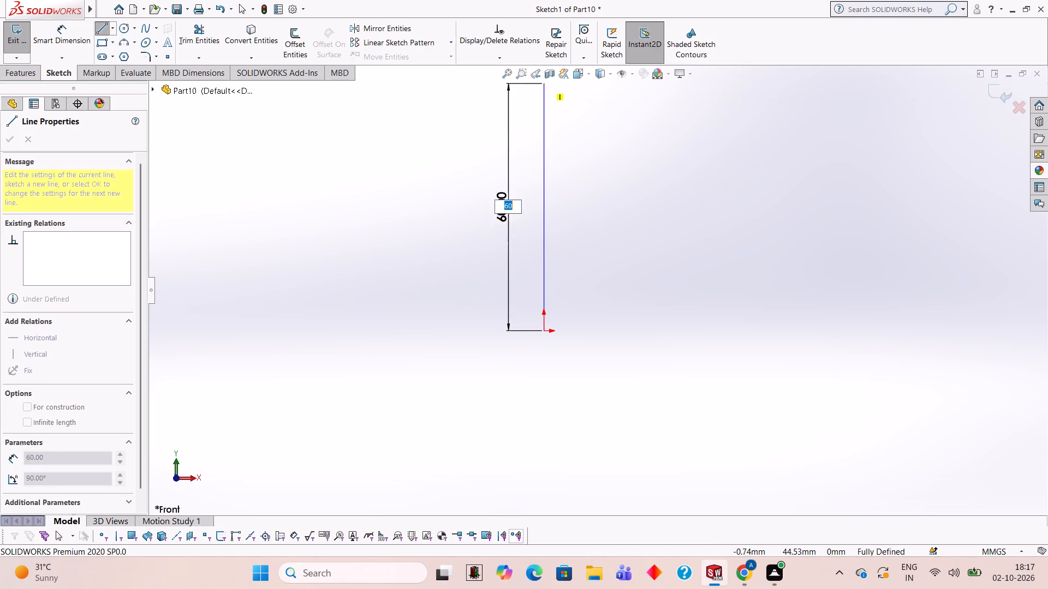
scroll(543, 147, "up", 4)
scroll(568, 173, "down", 1)
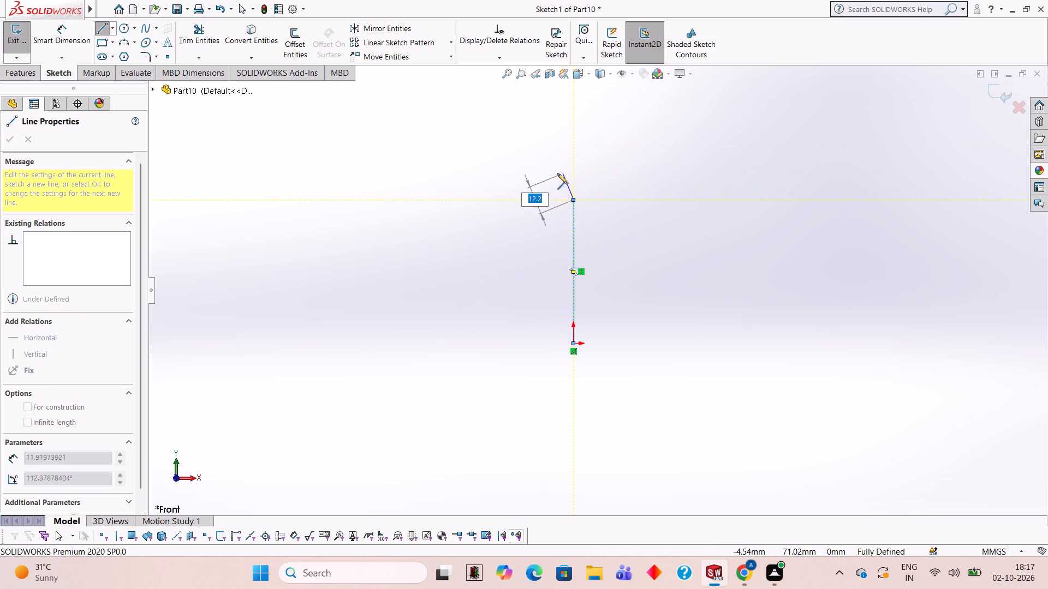
Draw a circle of radius 30 mm centred on the vertical line's midpoint, with automatic dimensions turned off.
key("Escape")
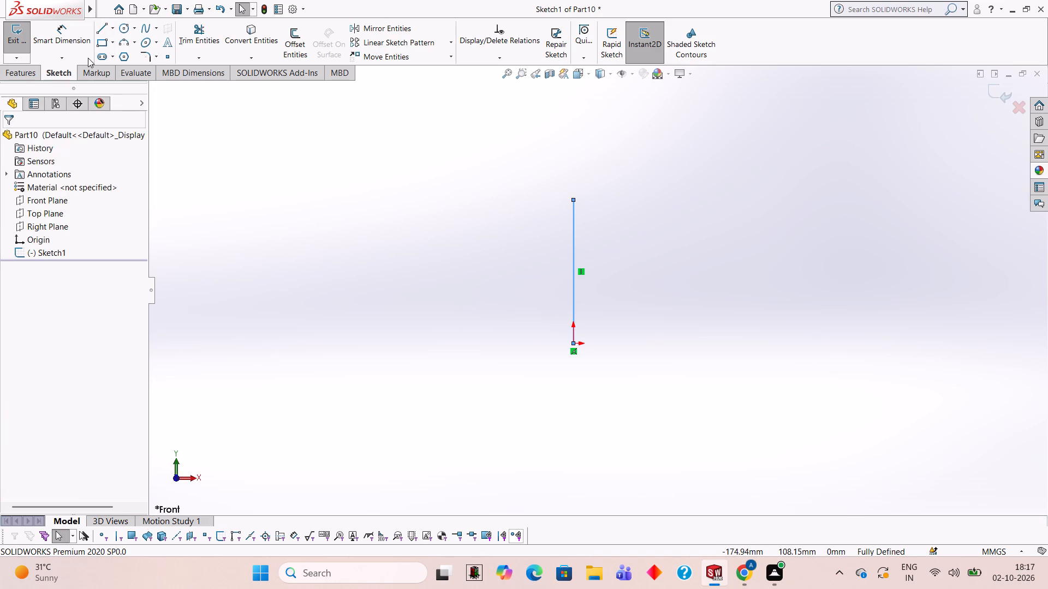
left_click(128, 24)
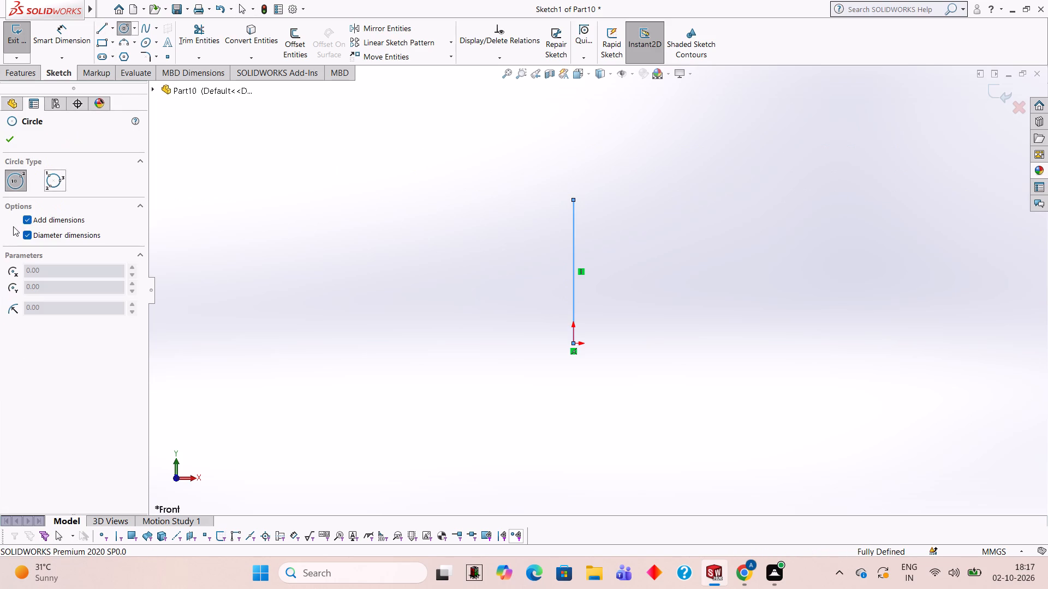
left_click(24, 215)
left_click(31, 237)
left_click(572, 272)
type("30")
key("Return")
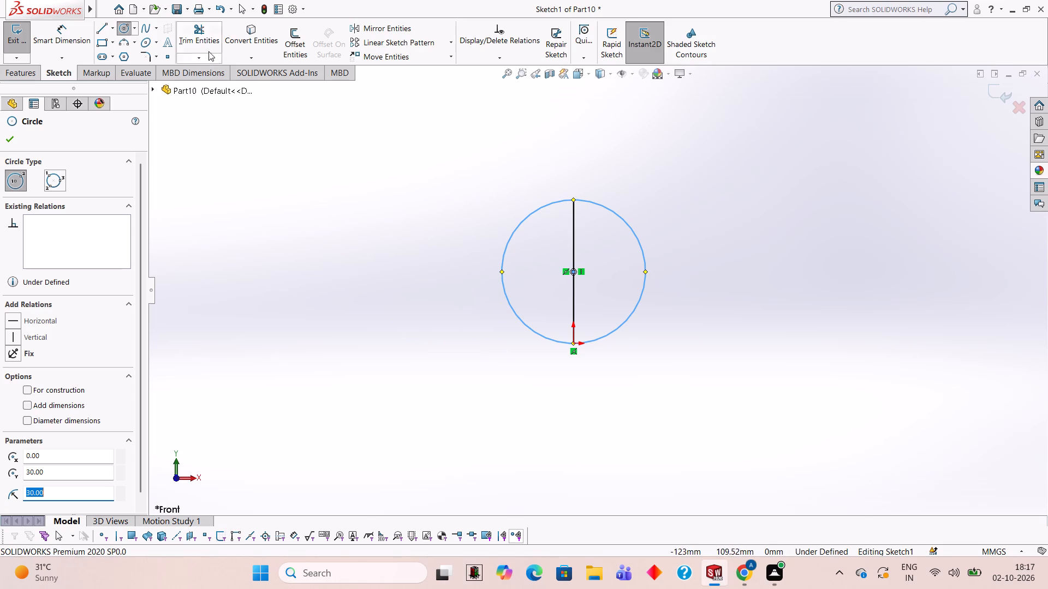
Trim away the half of the circle on the right side of the vertical line.
left_click(191, 44)
left_click(627, 223)
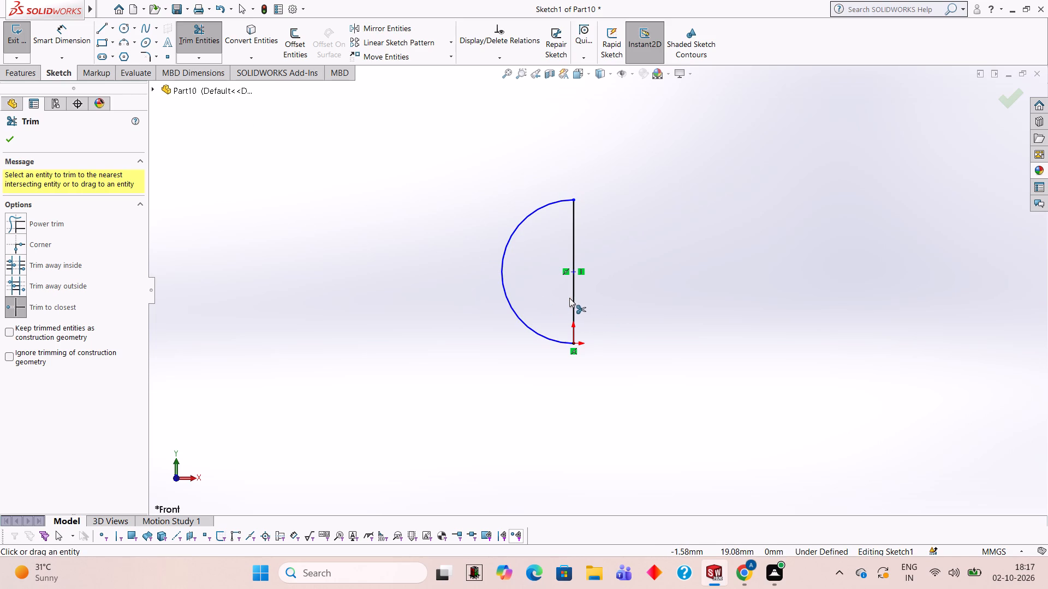
Draw a horizontal 46 mm line rightward from the upper end of the vertical line.
left_click(106, 32)
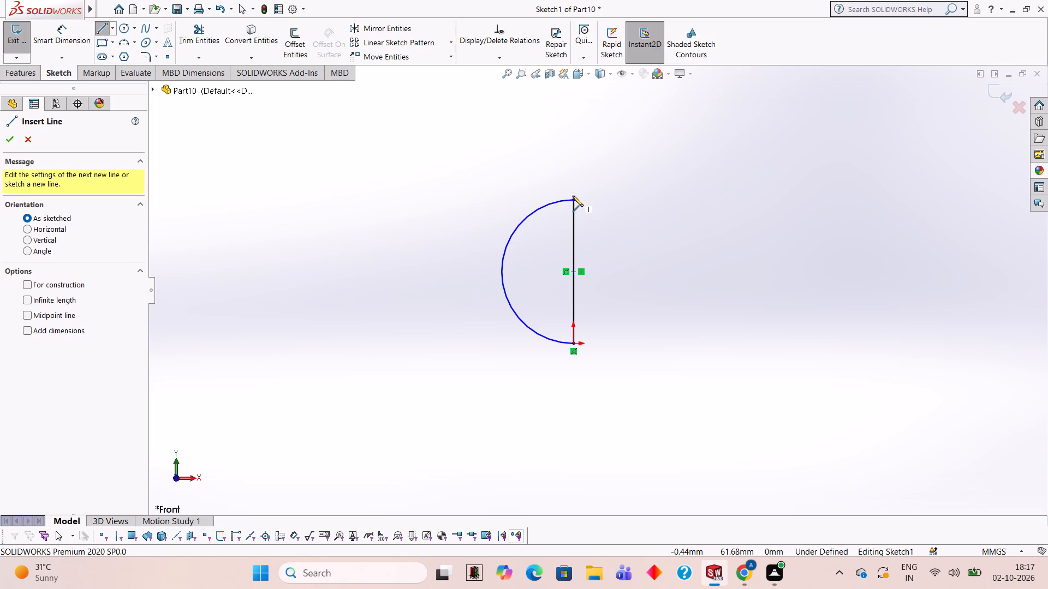
left_click(571, 200)
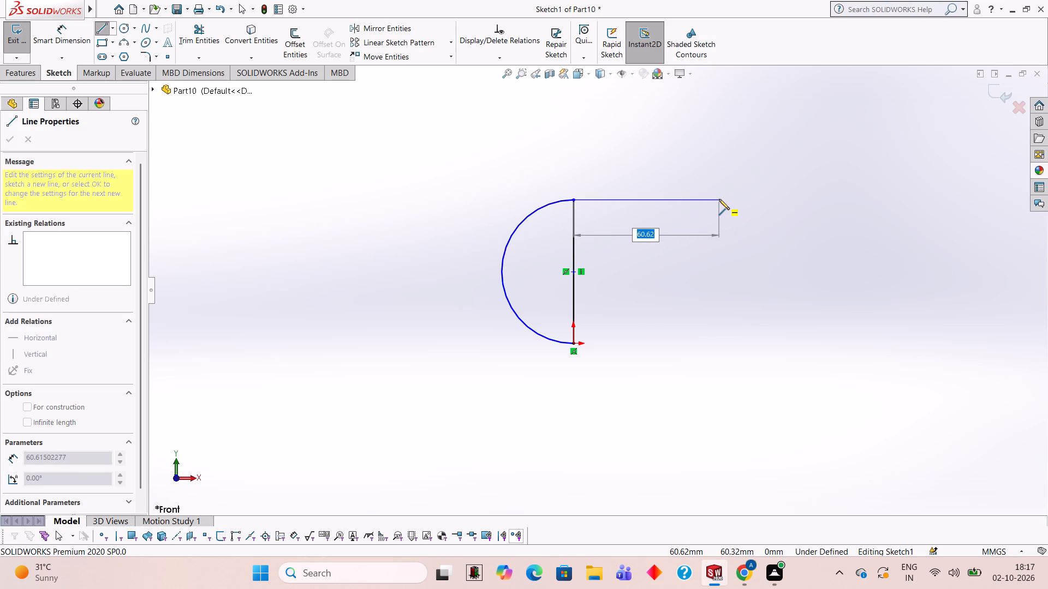
type("46")
key("Return")
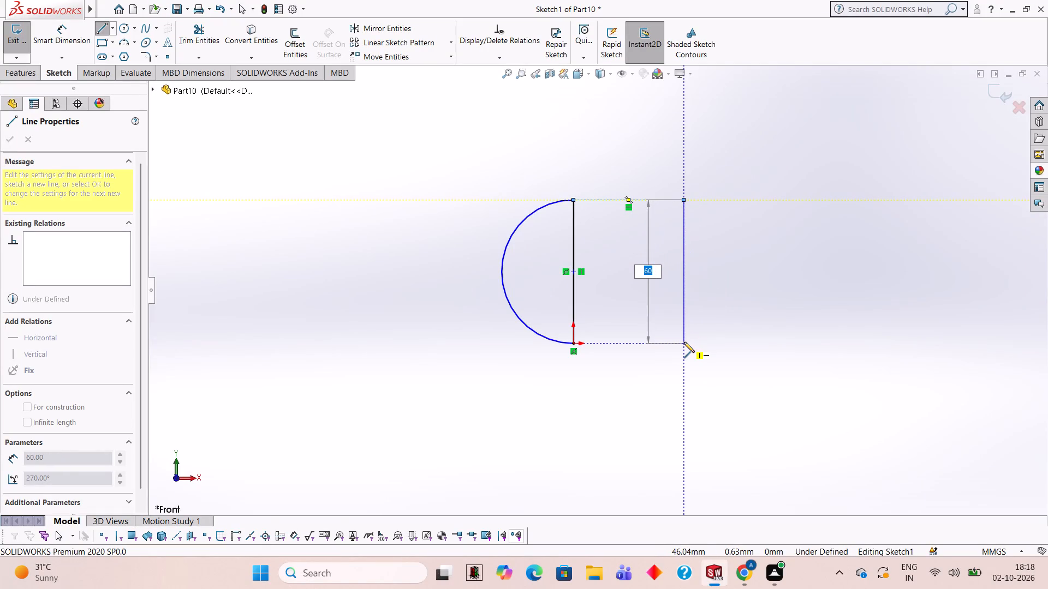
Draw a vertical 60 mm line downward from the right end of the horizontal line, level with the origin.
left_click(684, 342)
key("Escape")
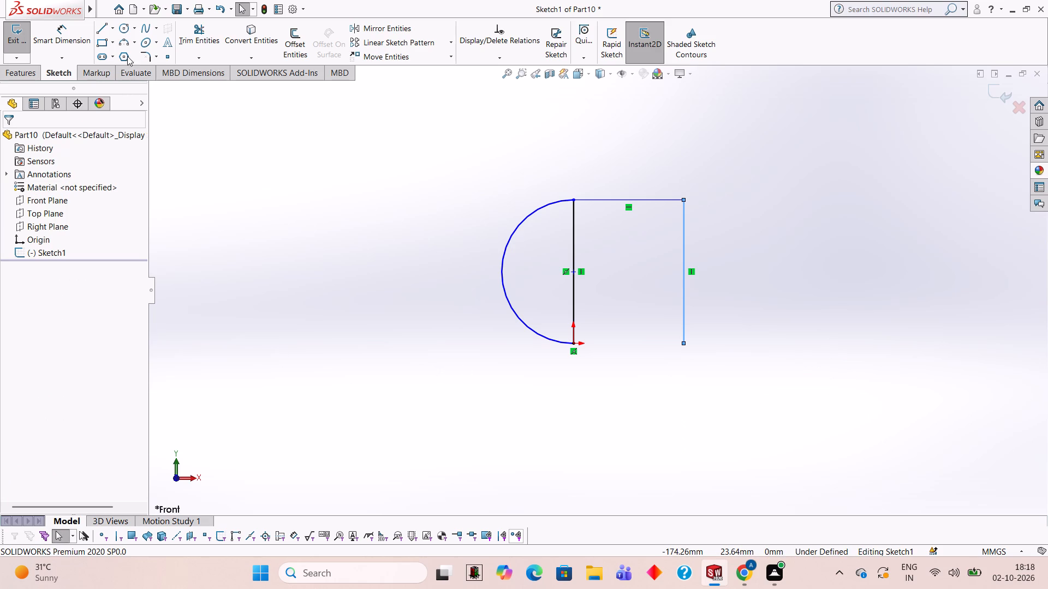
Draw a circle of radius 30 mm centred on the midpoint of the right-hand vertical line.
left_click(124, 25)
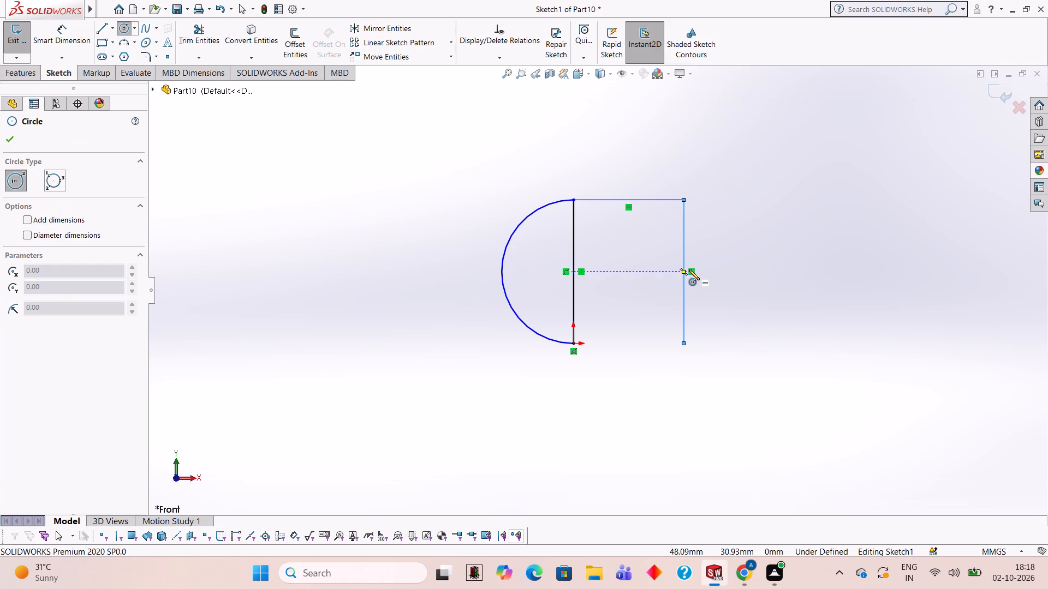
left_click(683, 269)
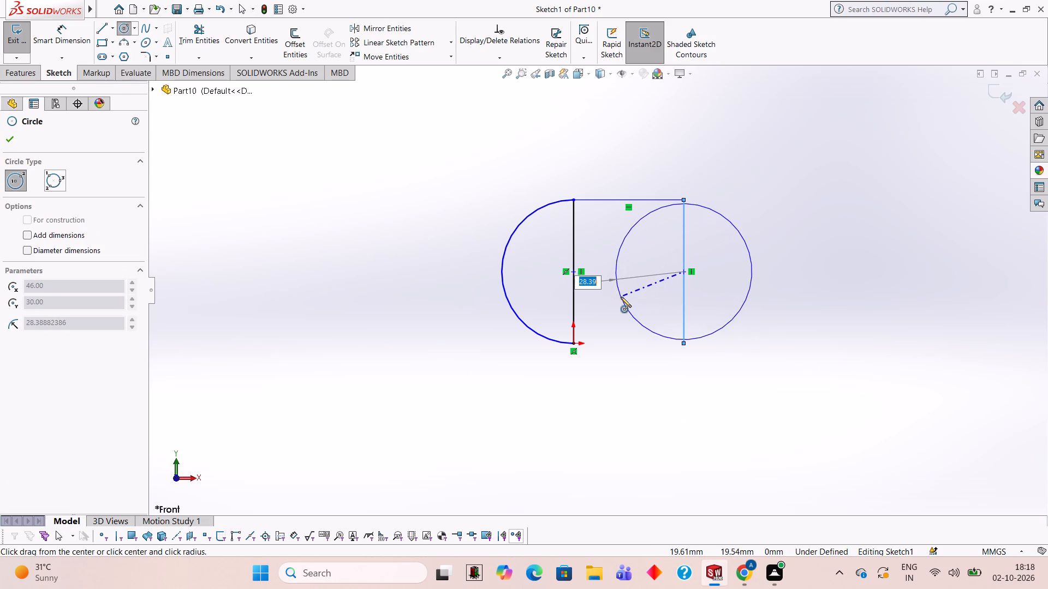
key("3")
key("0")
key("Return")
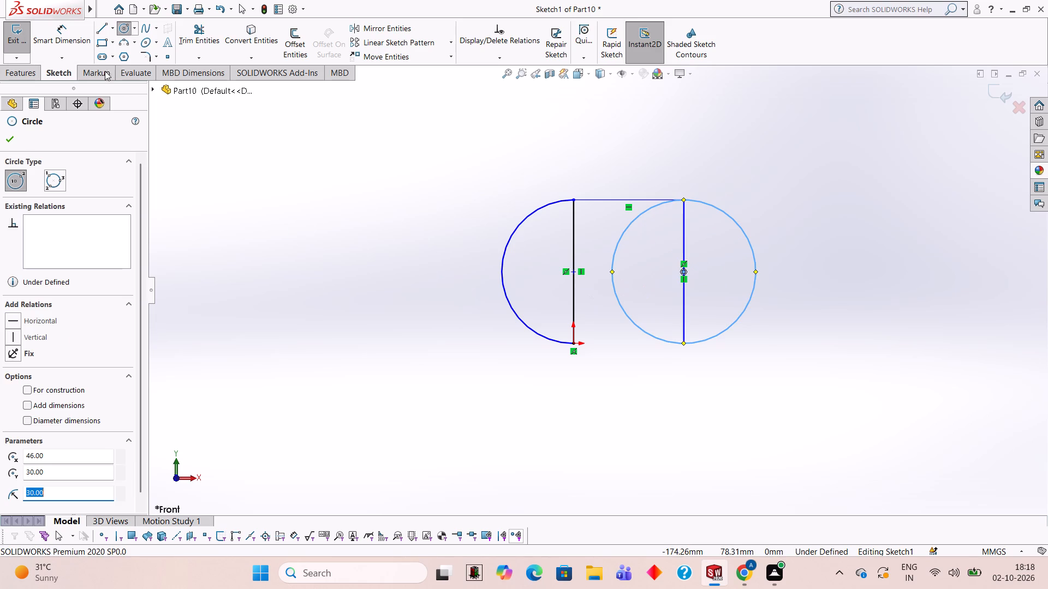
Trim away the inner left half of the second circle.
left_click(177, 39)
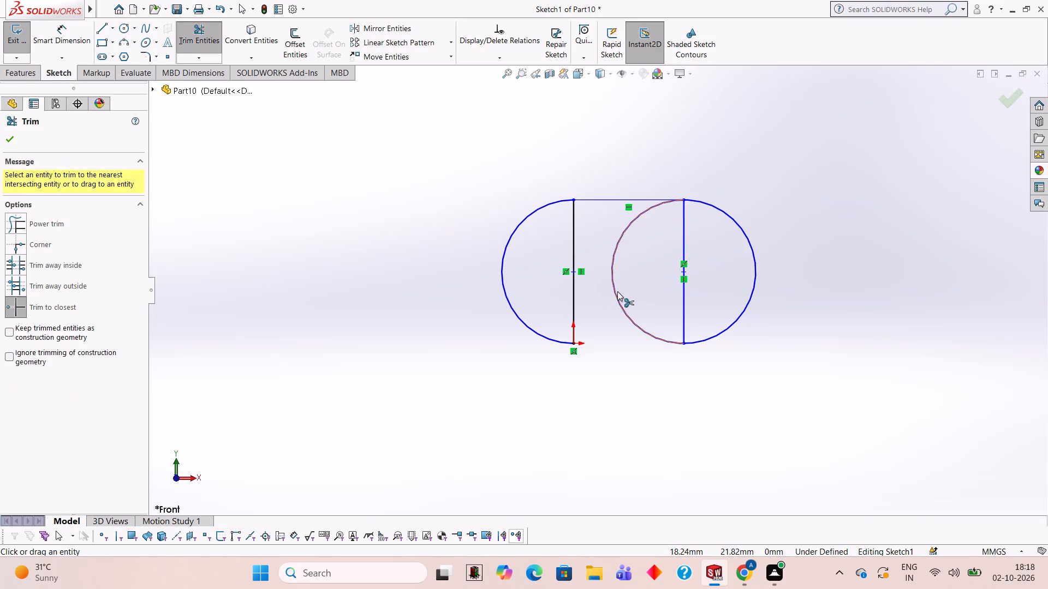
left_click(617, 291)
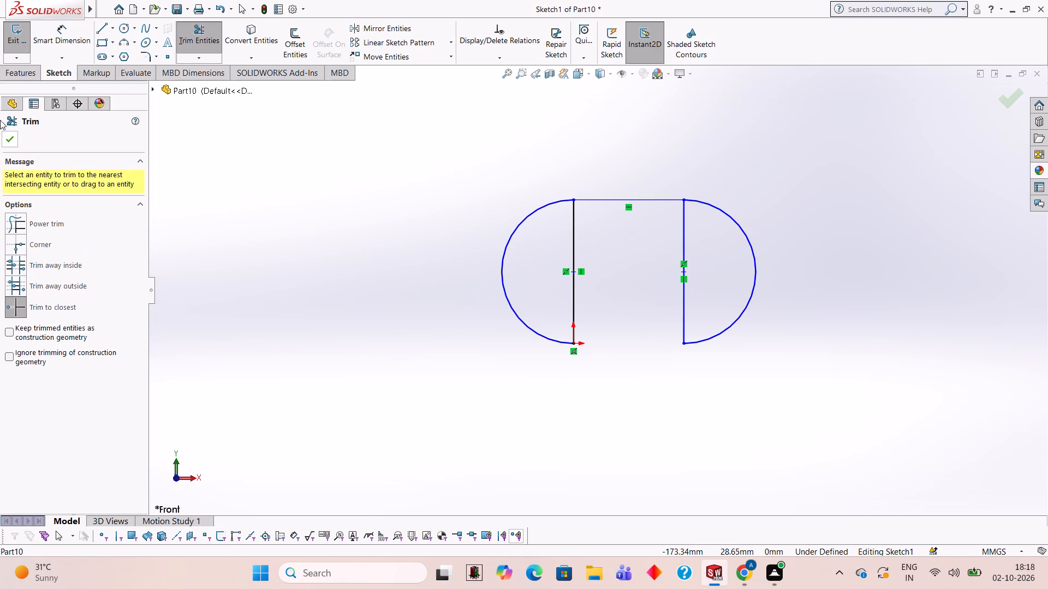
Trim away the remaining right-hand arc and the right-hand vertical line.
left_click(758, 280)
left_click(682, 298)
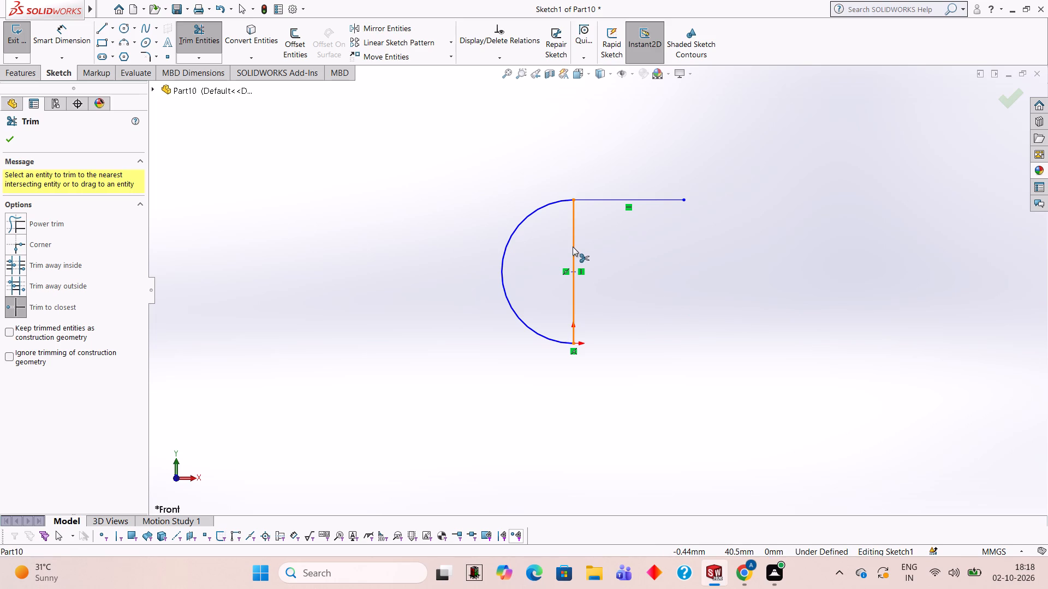
Trim away the vertical line joining the ends of the left semicircular arc.
left_click(573, 247)
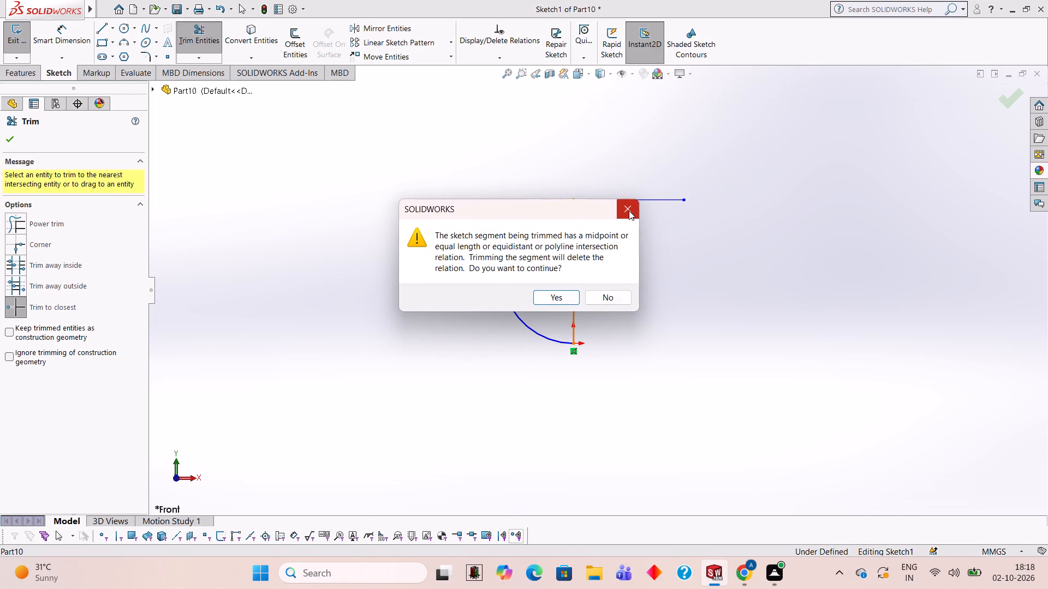
left_click(629, 211)
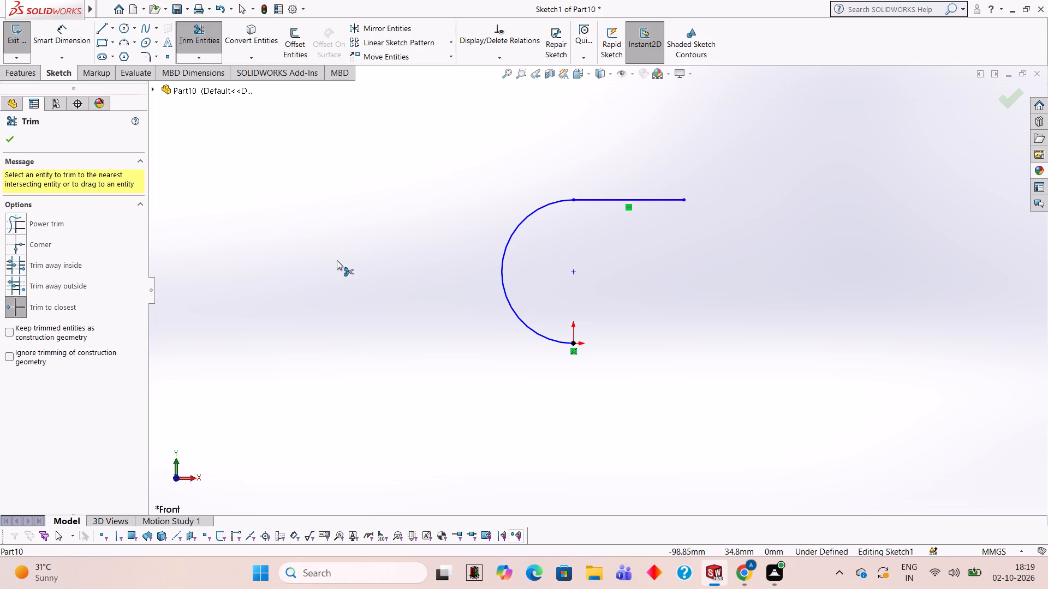
Draw a horizontal 46 mm line rightward from the origin at the arc's lower end.
left_click(105, 27)
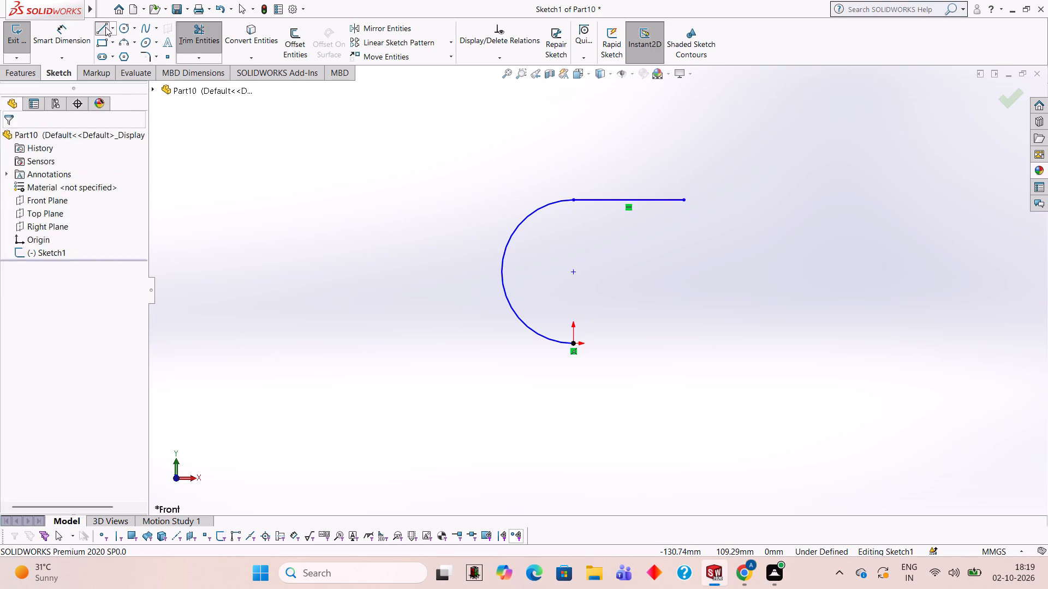
left_click(571, 343)
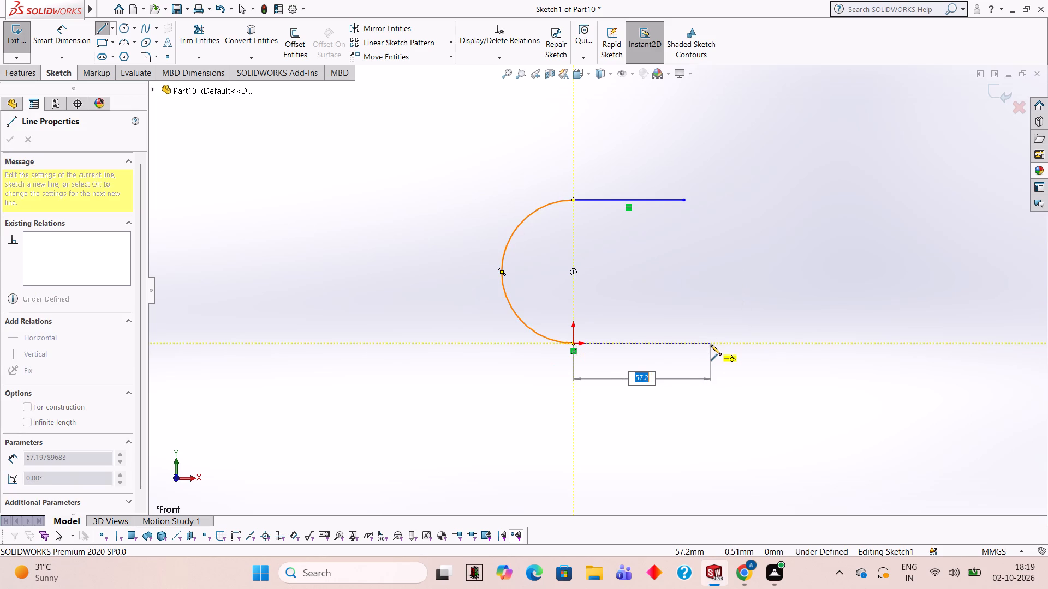
type("46")
key("Return")
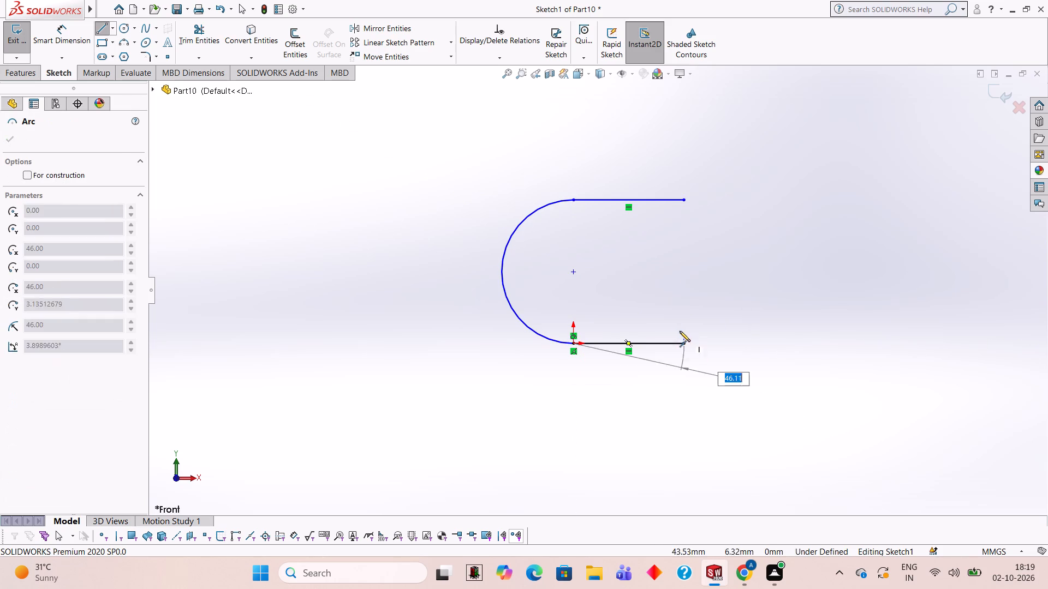
key("Escape")
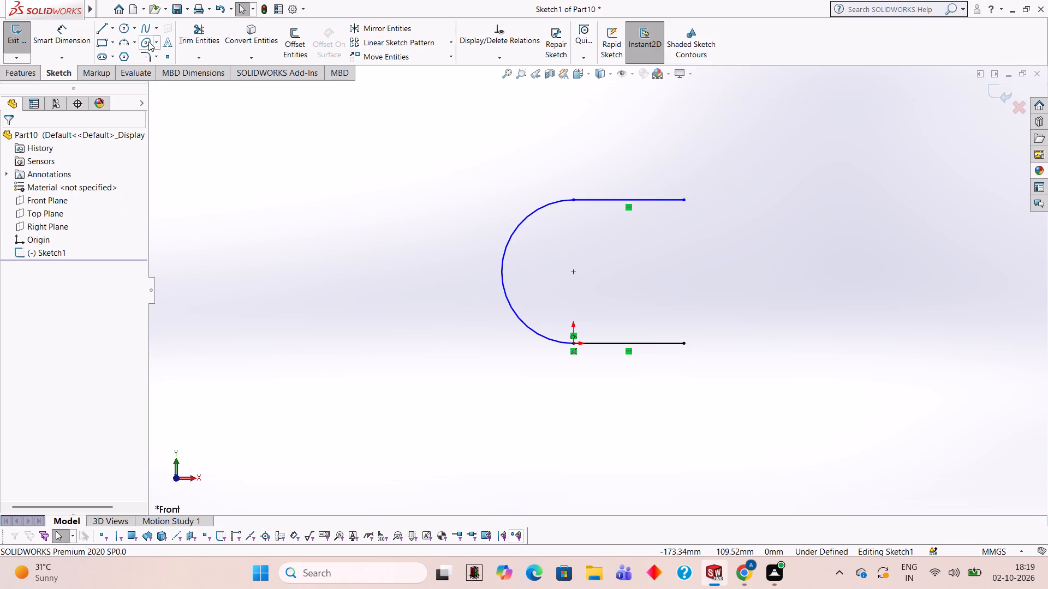
Draw an inner circle of radius 23 mm concentric with the semicircular arc.
left_click(122, 28)
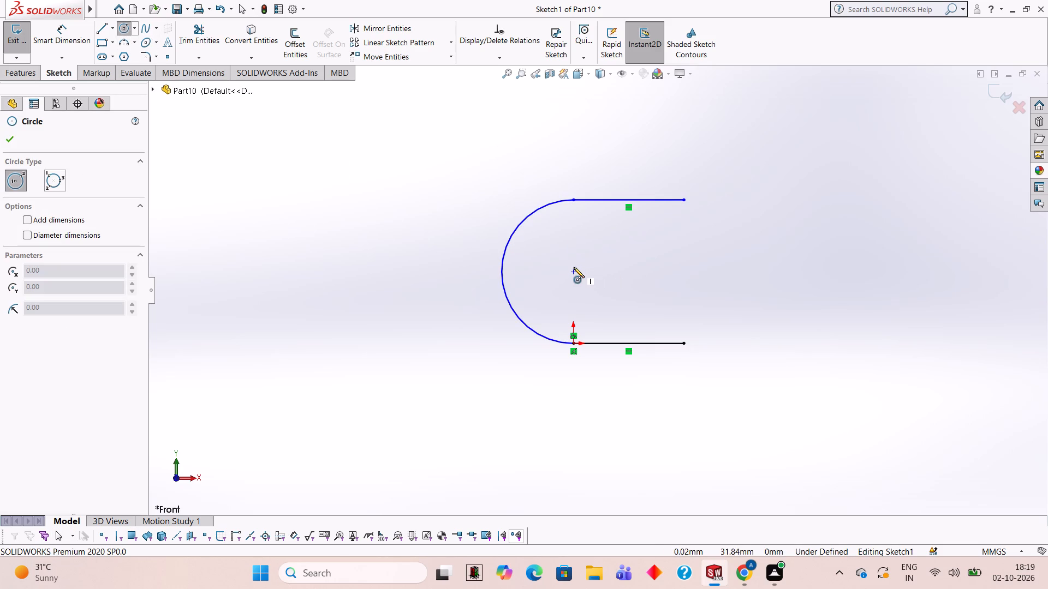
left_click(572, 270)
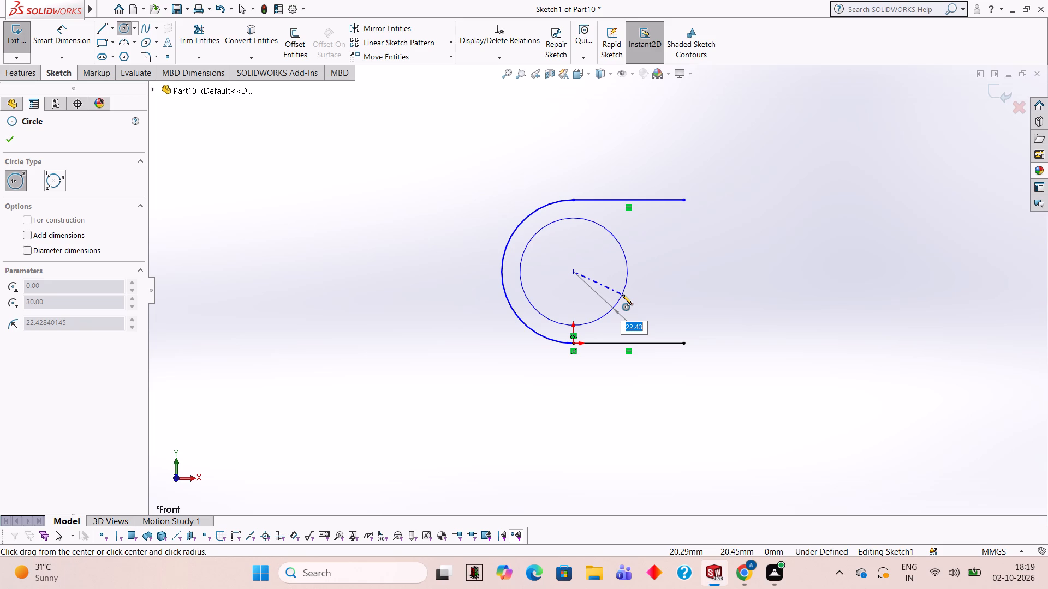
key("2")
key("3")
key("Return")
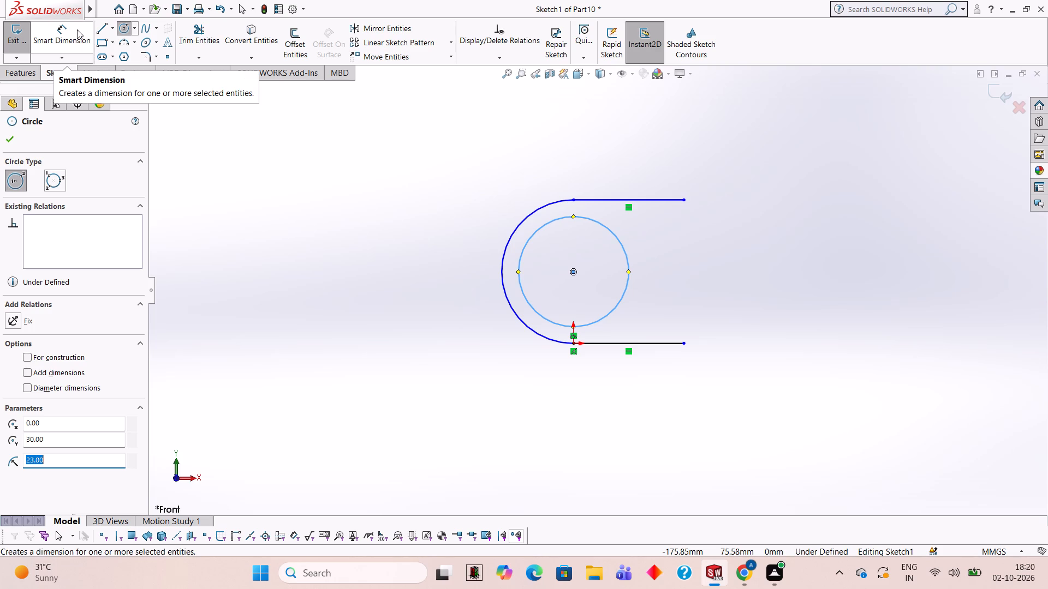
Draw a horizontal 46 mm line rightward from the inner circle's top point, ending level with the upper outer line.
left_click(96, 32)
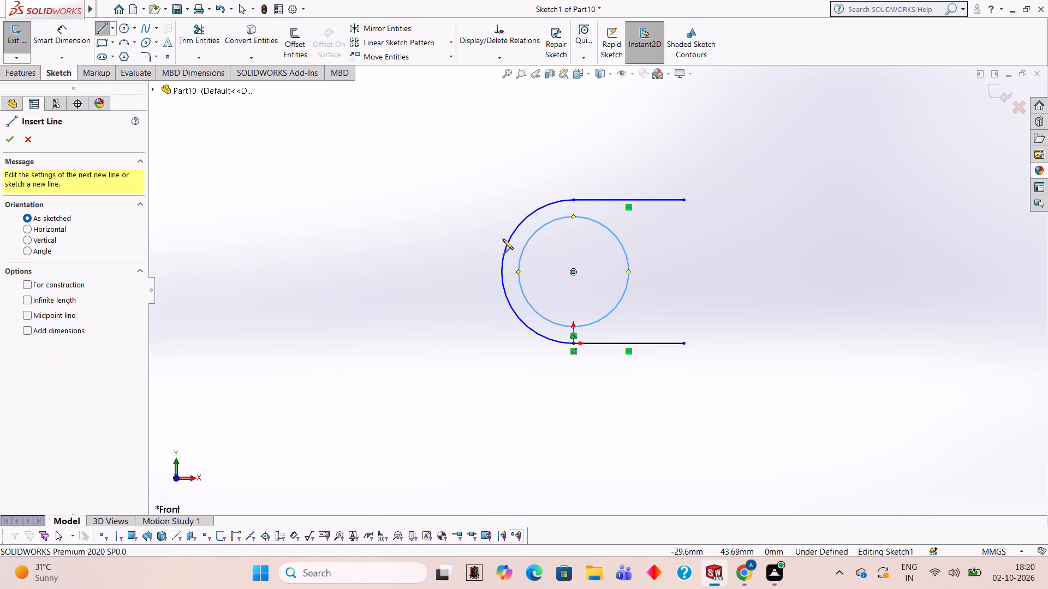
left_click(572, 217)
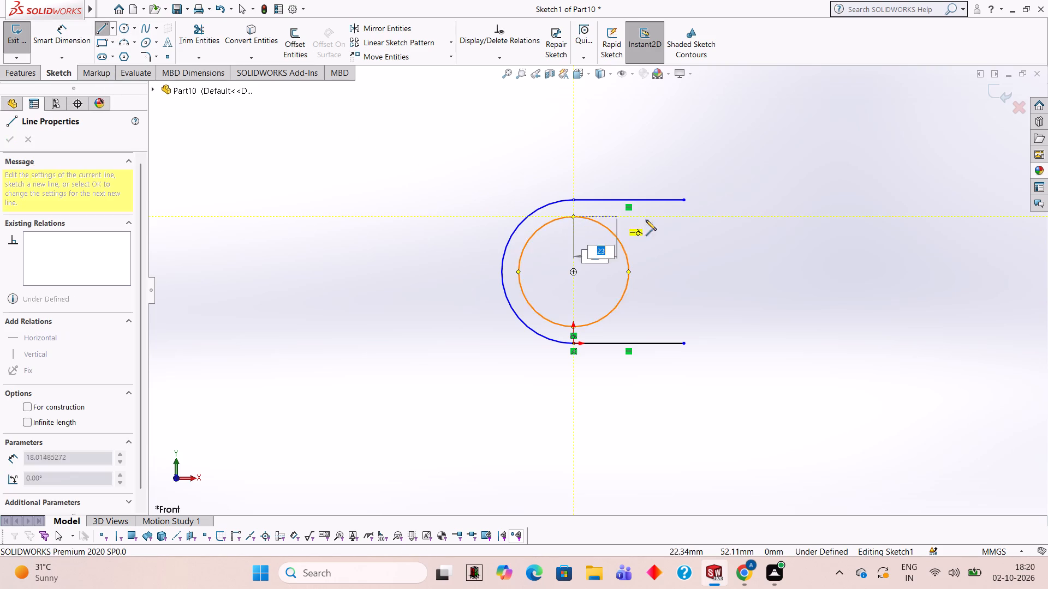
left_click(685, 218)
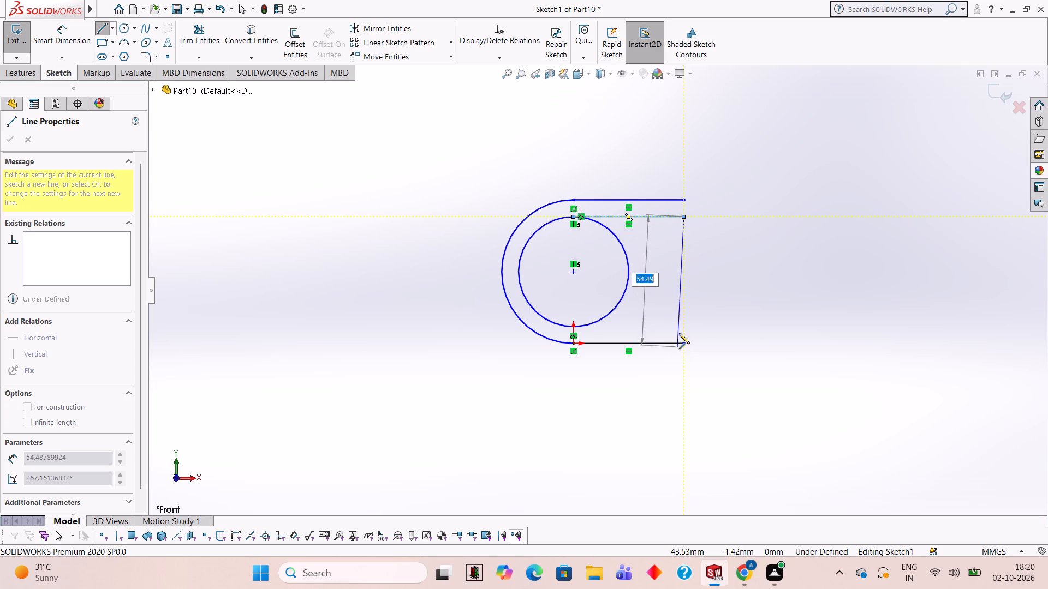
key("Escape")
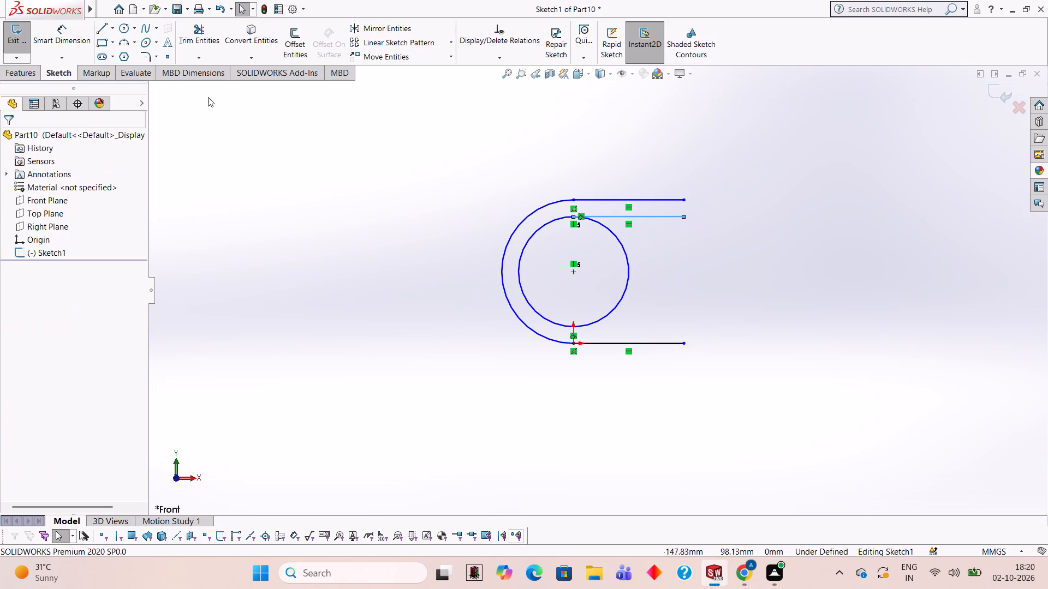
Draw a horizontal 46 mm line rightward from the inner circle's bottom point, ending level with the lower outer line.
left_click(105, 32)
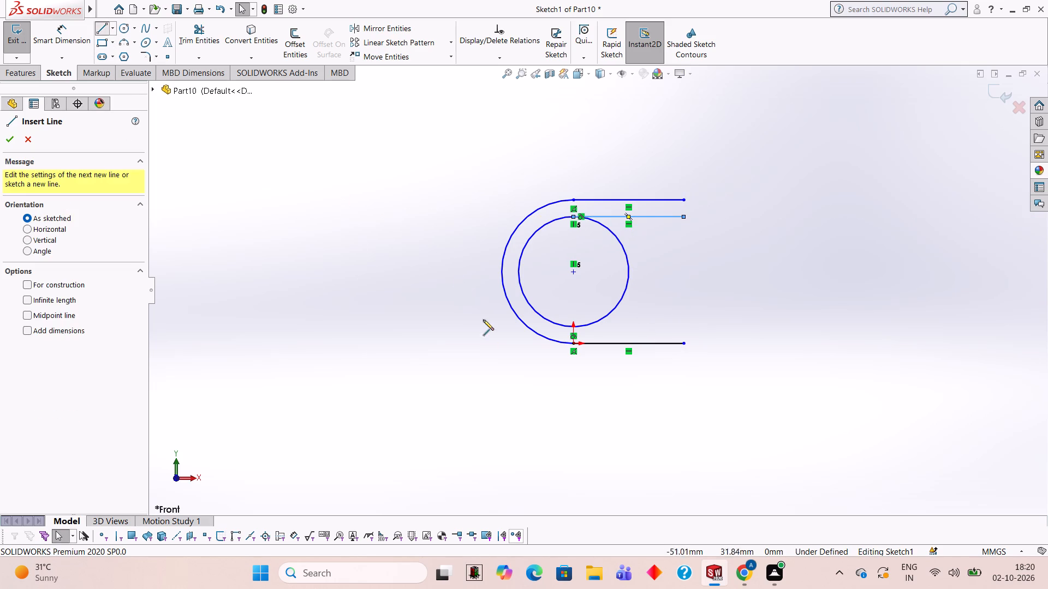
left_click(573, 327)
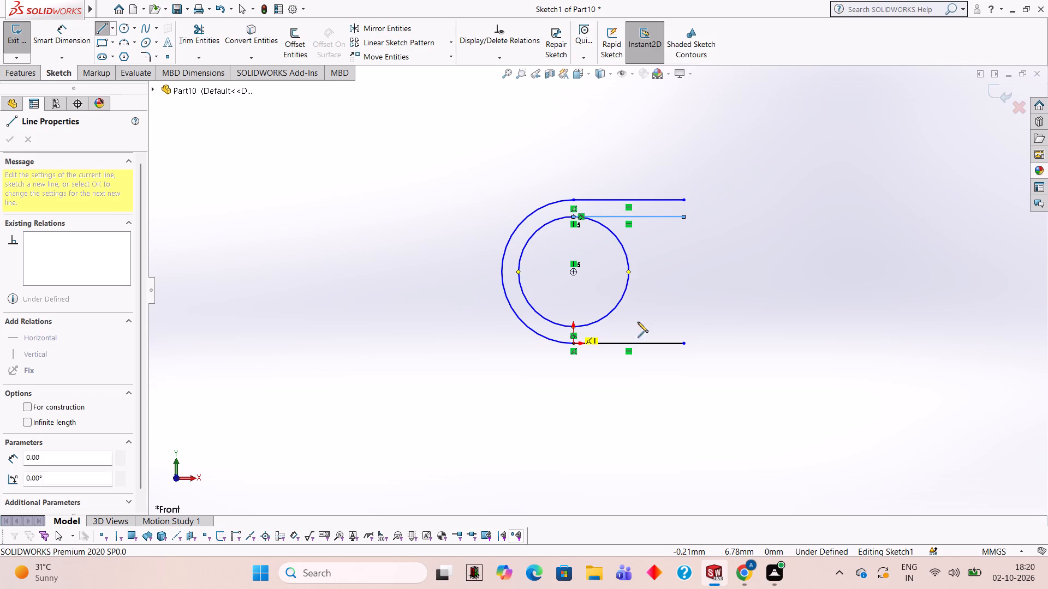
left_click(685, 327)
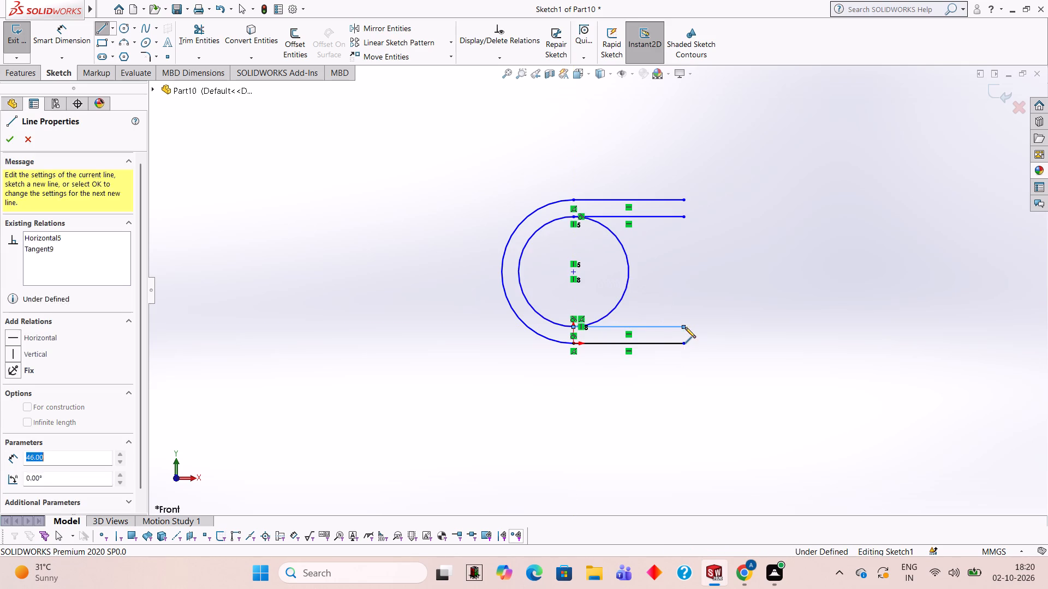
key("Escape")
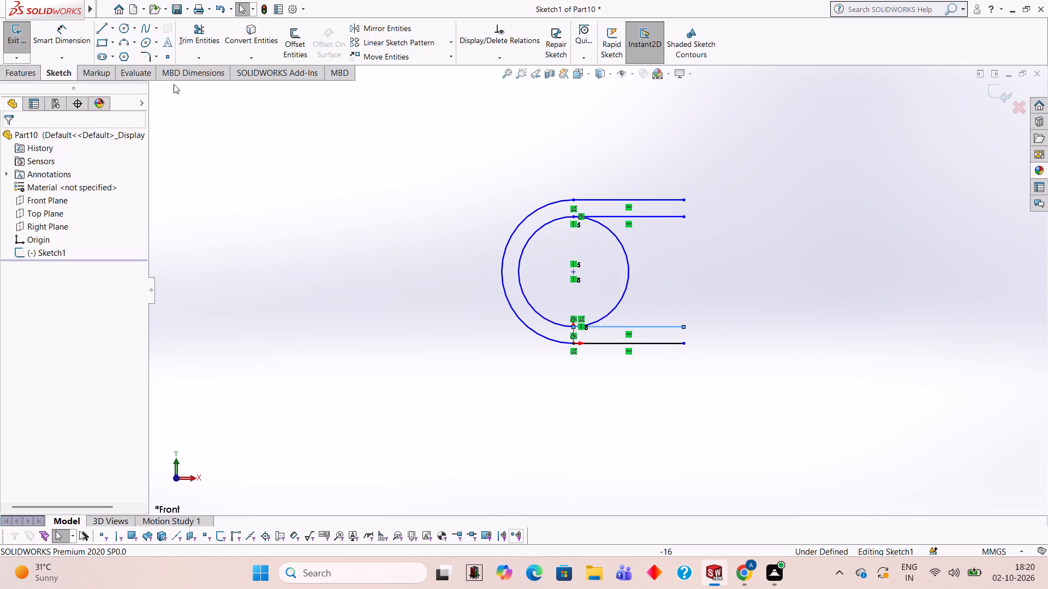
Trim away the right half of the inner circle between the two inner horizontal lines.
left_click(196, 34)
left_click(628, 285)
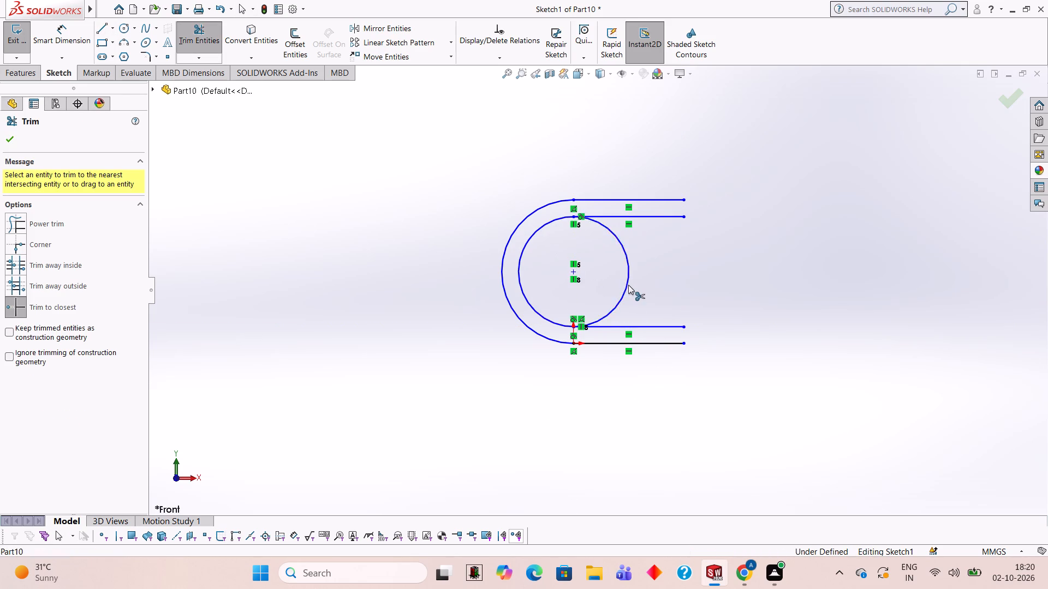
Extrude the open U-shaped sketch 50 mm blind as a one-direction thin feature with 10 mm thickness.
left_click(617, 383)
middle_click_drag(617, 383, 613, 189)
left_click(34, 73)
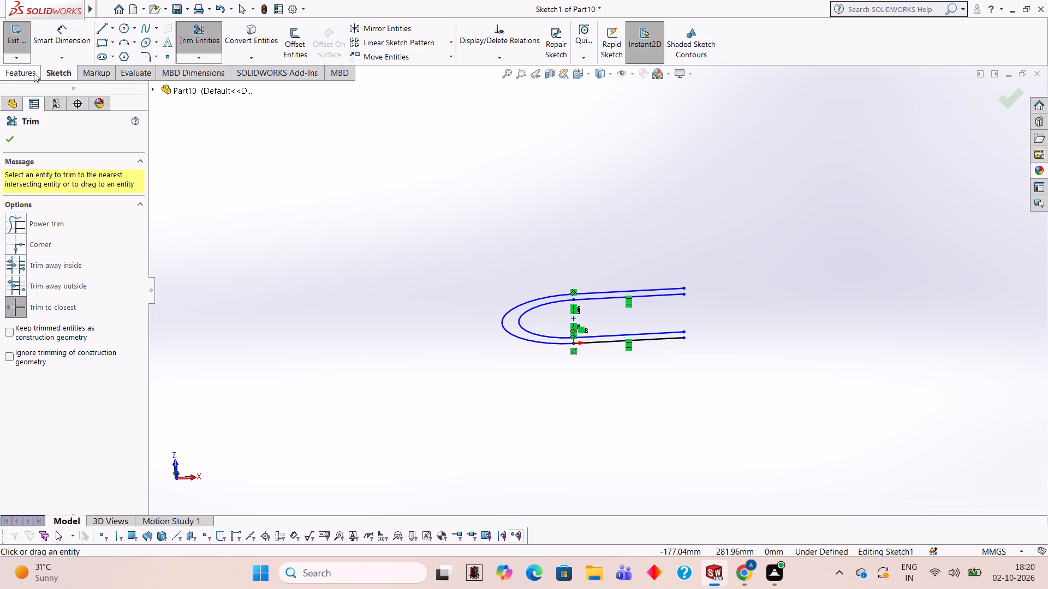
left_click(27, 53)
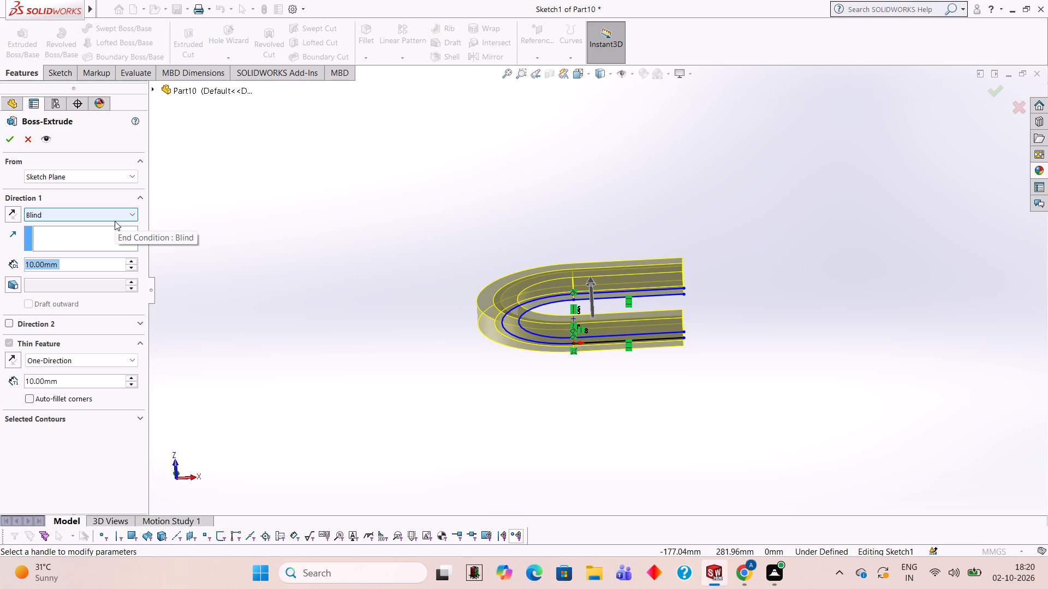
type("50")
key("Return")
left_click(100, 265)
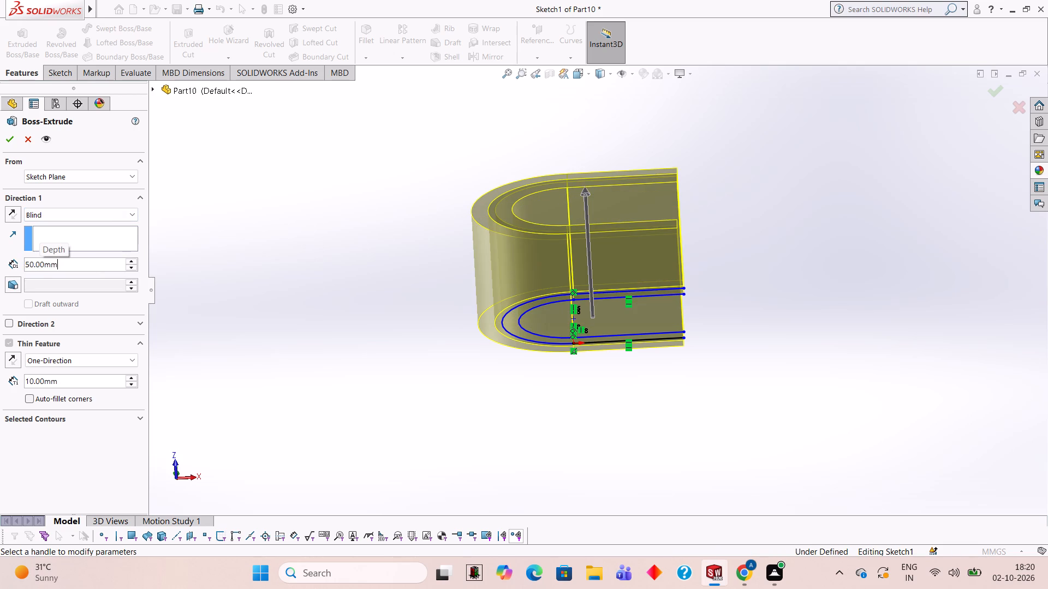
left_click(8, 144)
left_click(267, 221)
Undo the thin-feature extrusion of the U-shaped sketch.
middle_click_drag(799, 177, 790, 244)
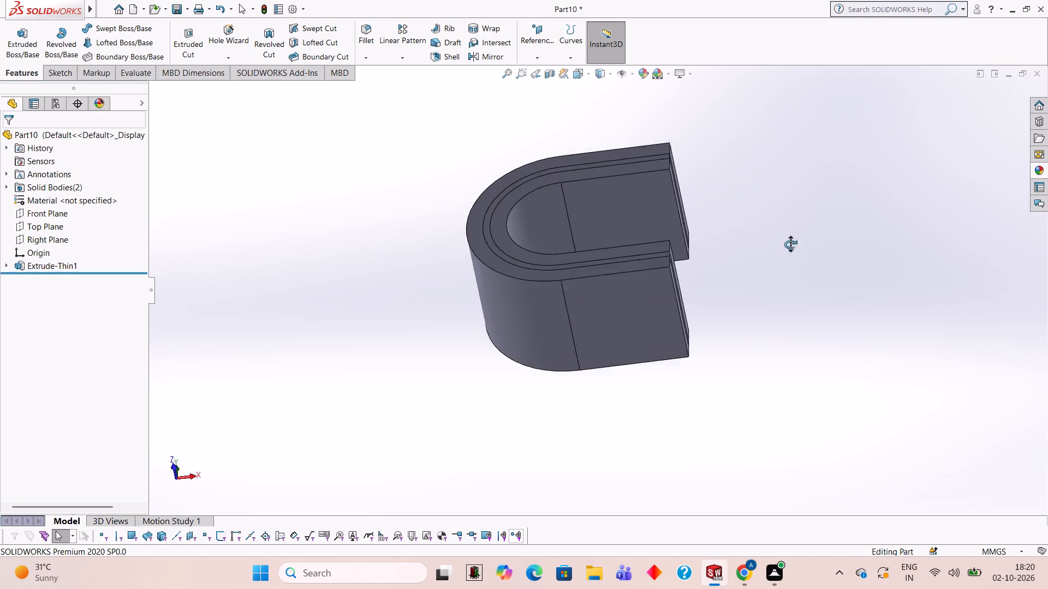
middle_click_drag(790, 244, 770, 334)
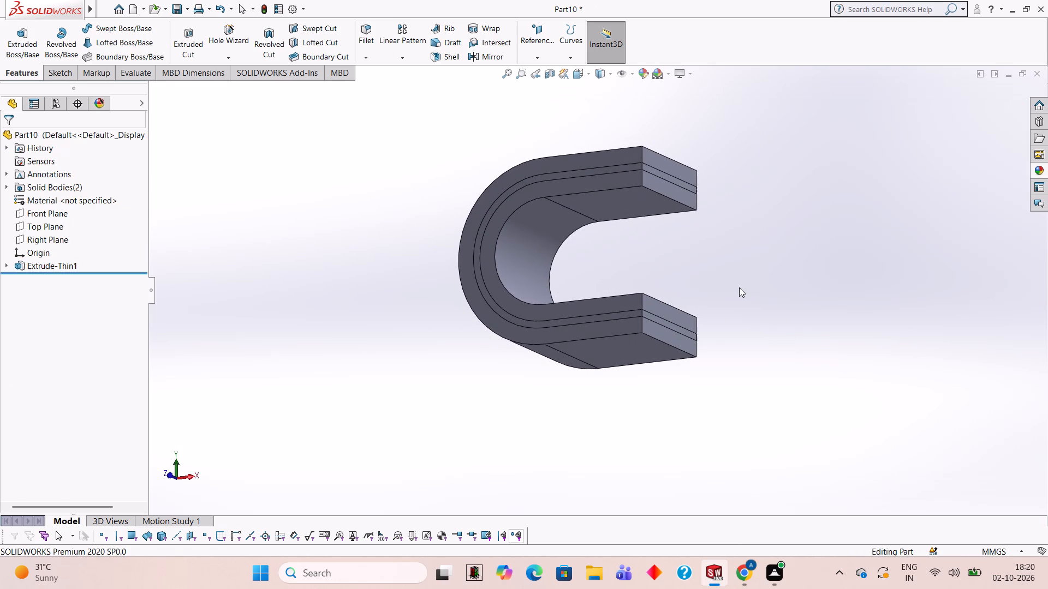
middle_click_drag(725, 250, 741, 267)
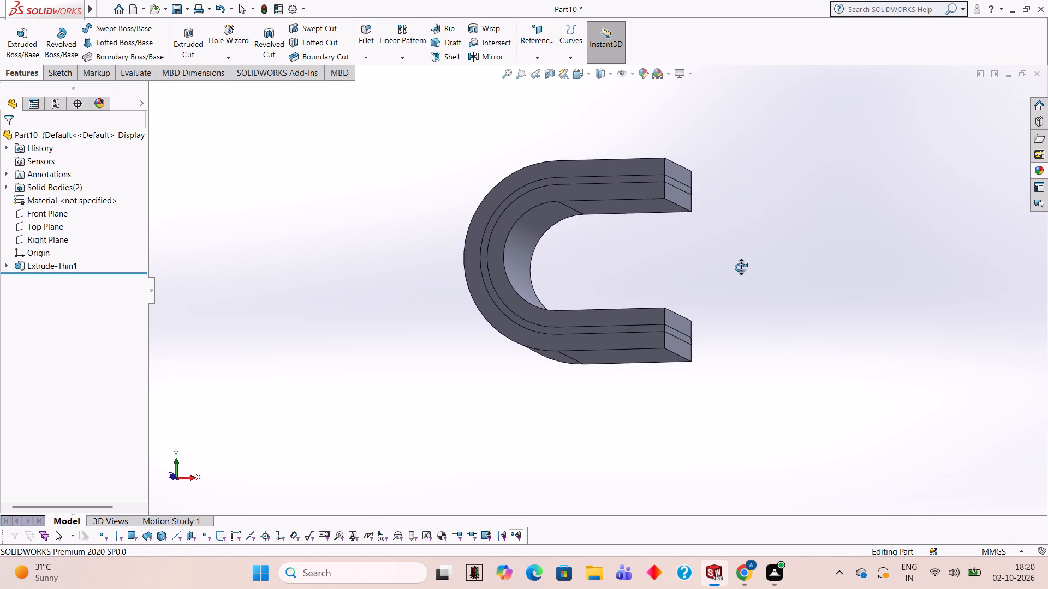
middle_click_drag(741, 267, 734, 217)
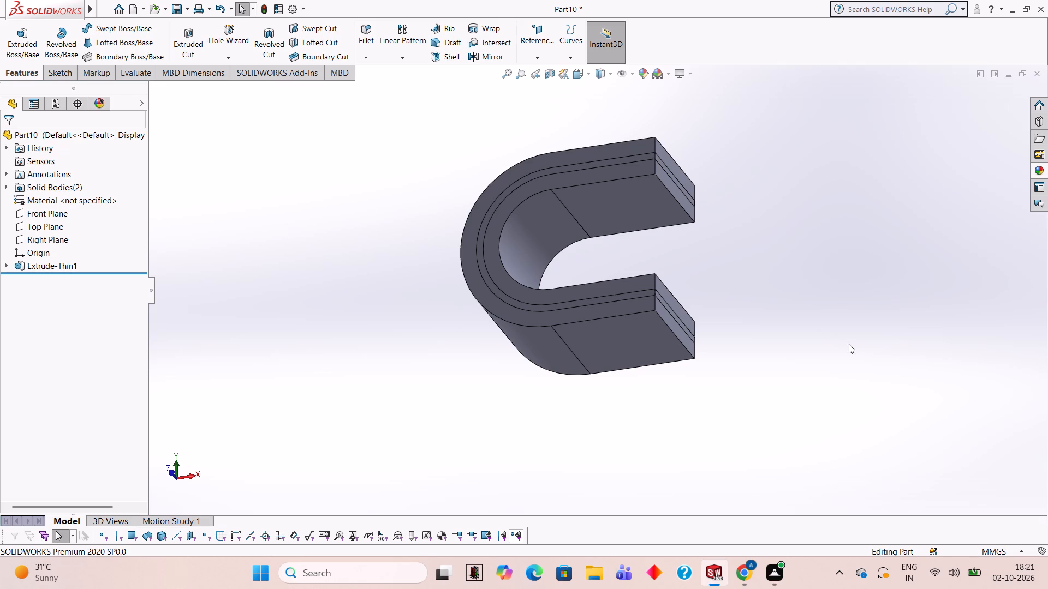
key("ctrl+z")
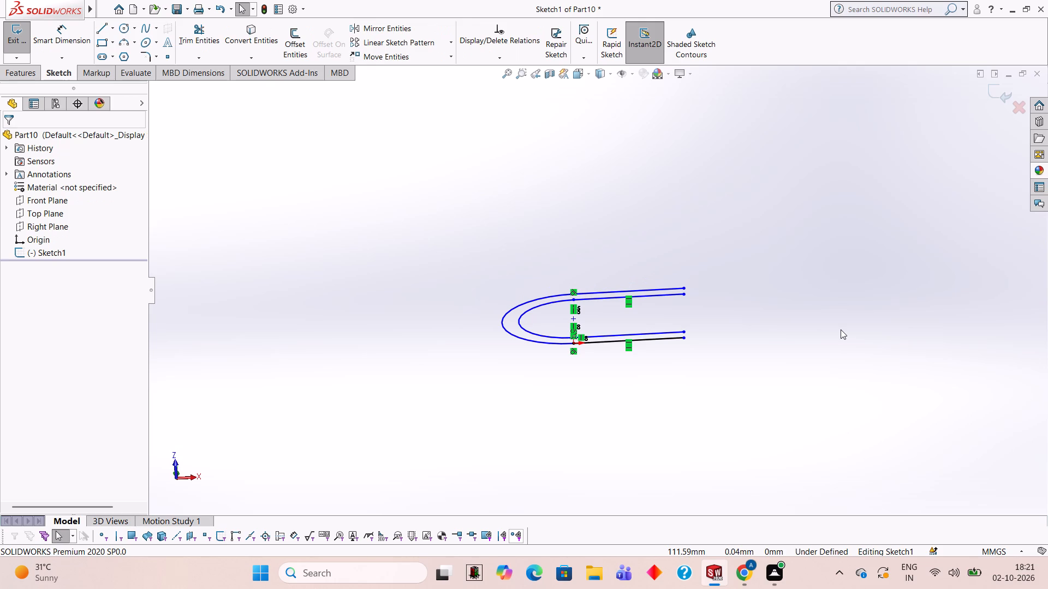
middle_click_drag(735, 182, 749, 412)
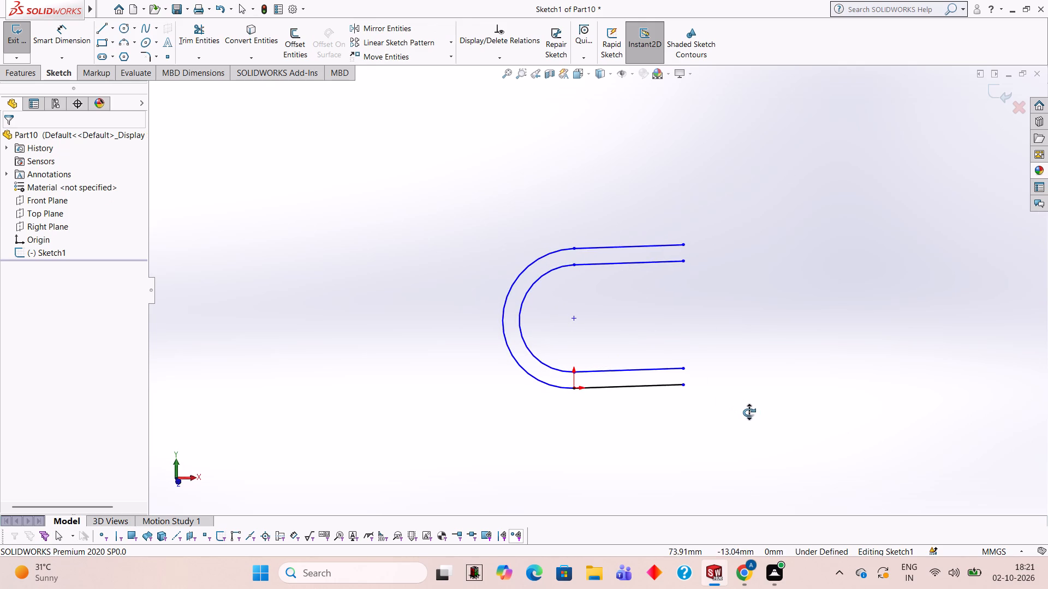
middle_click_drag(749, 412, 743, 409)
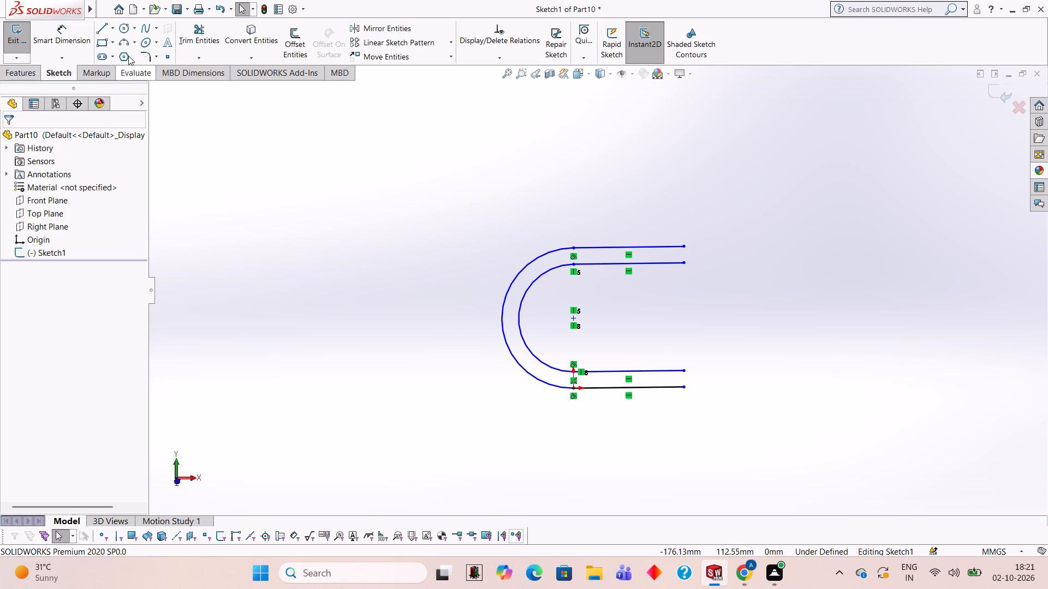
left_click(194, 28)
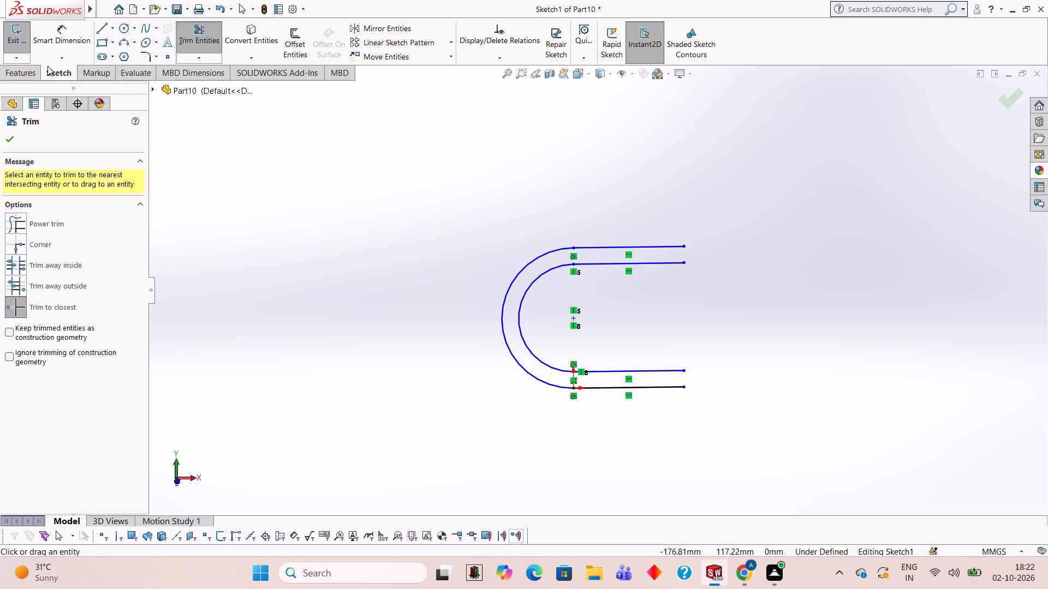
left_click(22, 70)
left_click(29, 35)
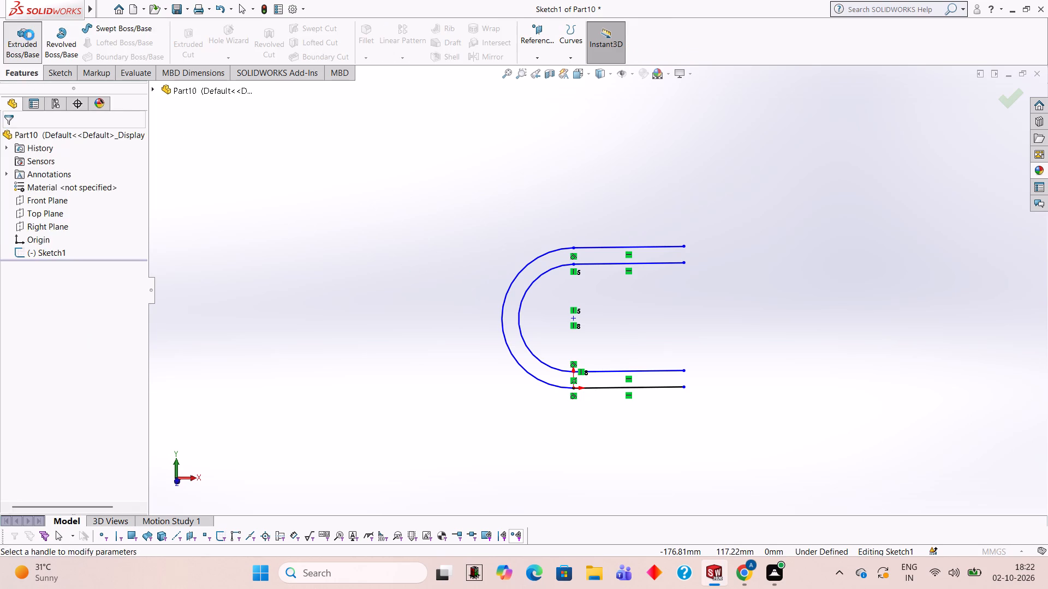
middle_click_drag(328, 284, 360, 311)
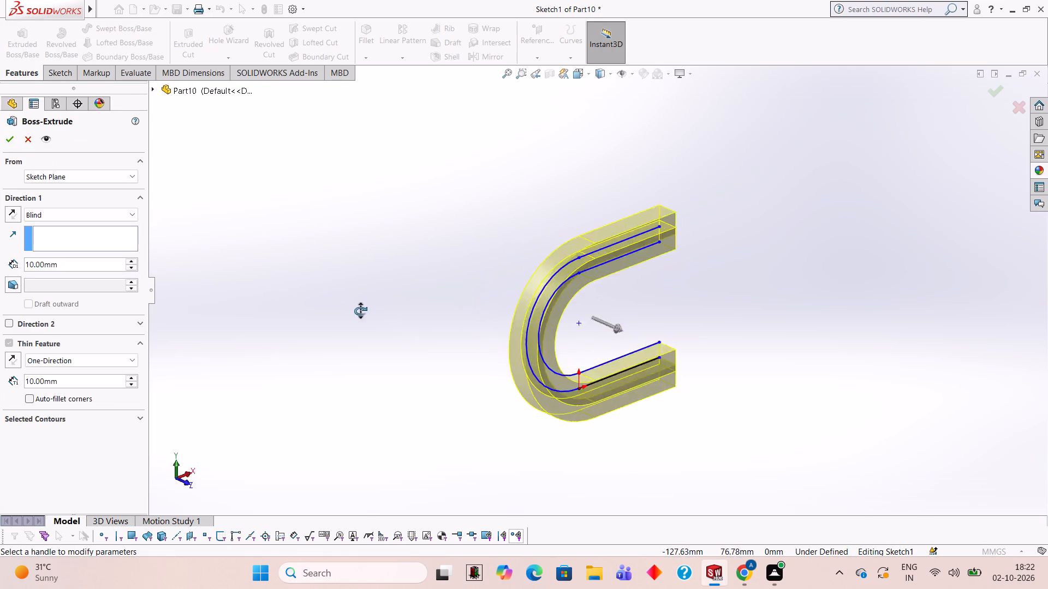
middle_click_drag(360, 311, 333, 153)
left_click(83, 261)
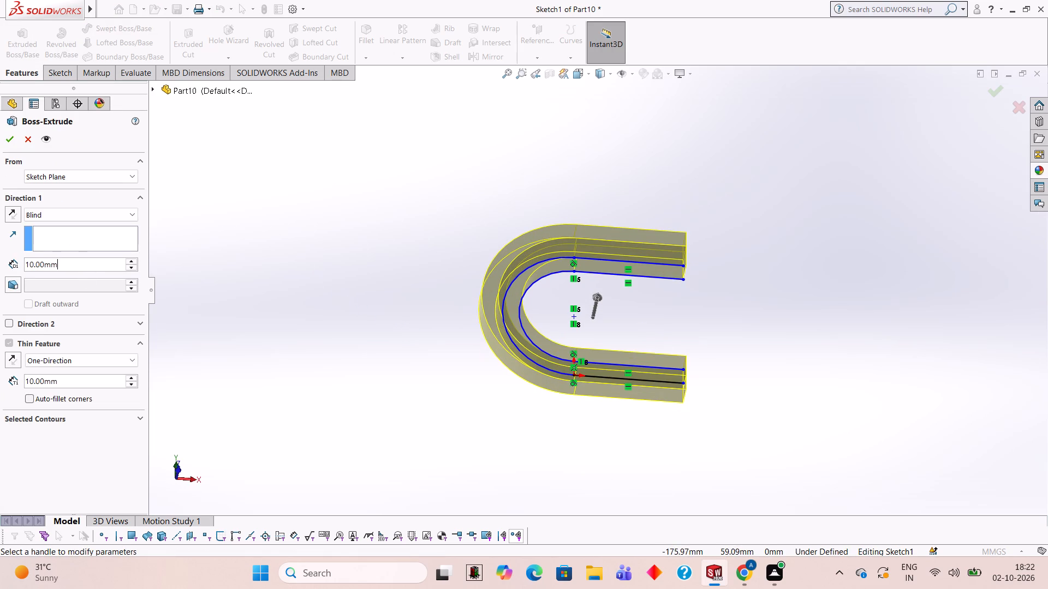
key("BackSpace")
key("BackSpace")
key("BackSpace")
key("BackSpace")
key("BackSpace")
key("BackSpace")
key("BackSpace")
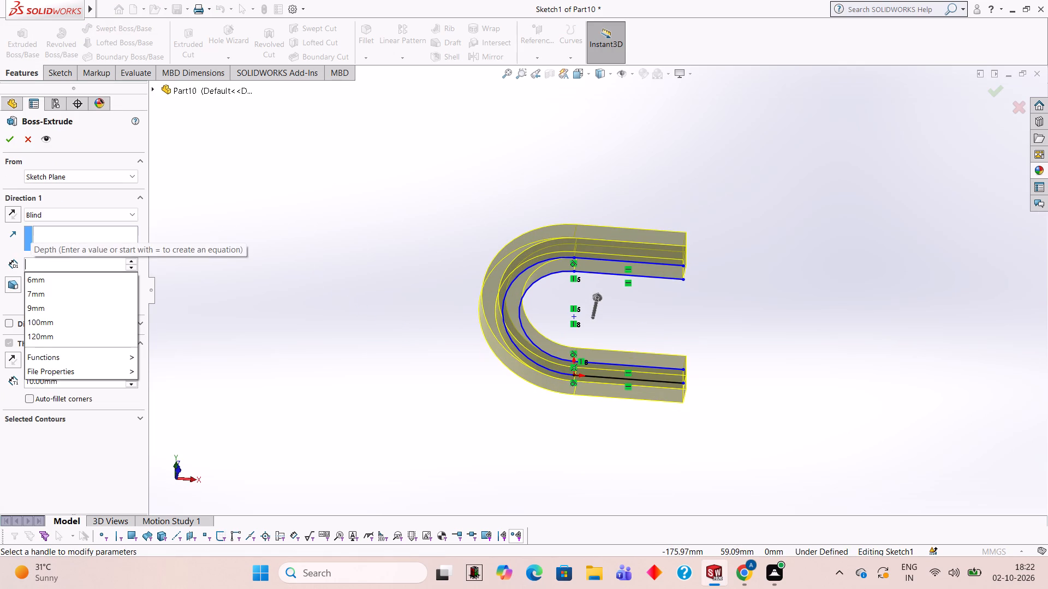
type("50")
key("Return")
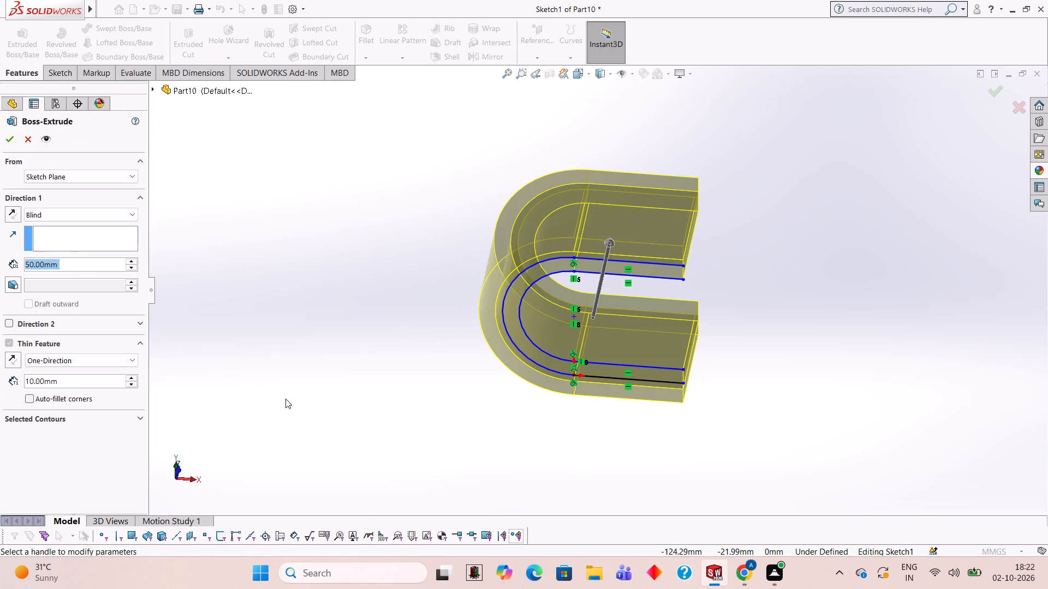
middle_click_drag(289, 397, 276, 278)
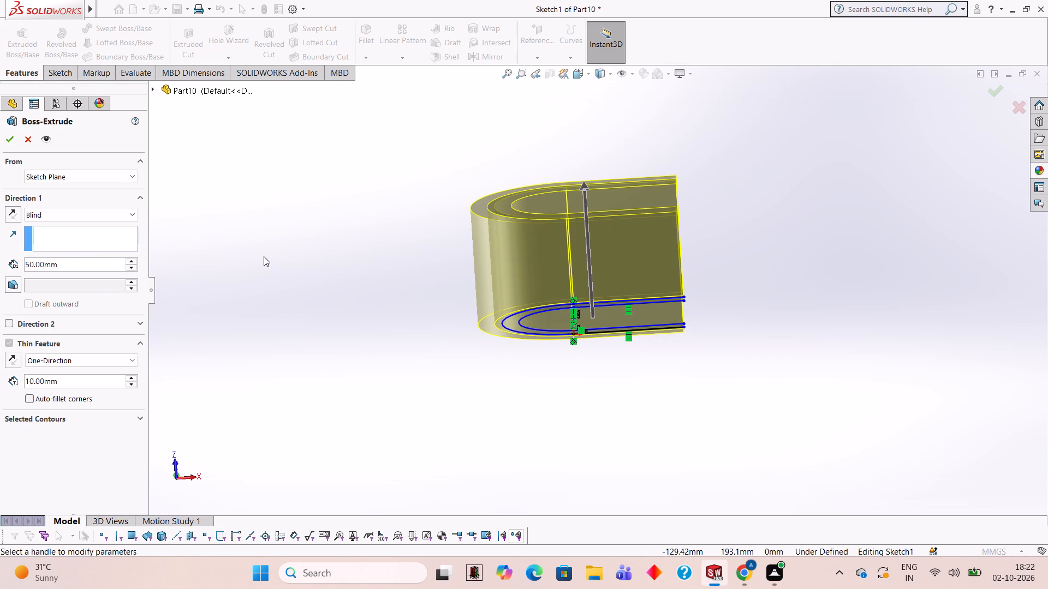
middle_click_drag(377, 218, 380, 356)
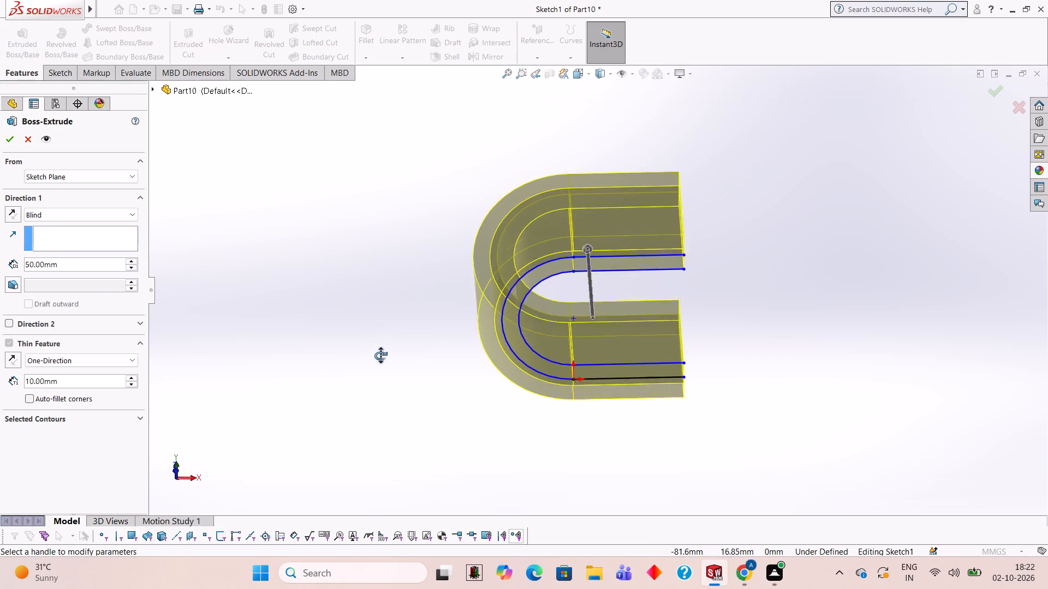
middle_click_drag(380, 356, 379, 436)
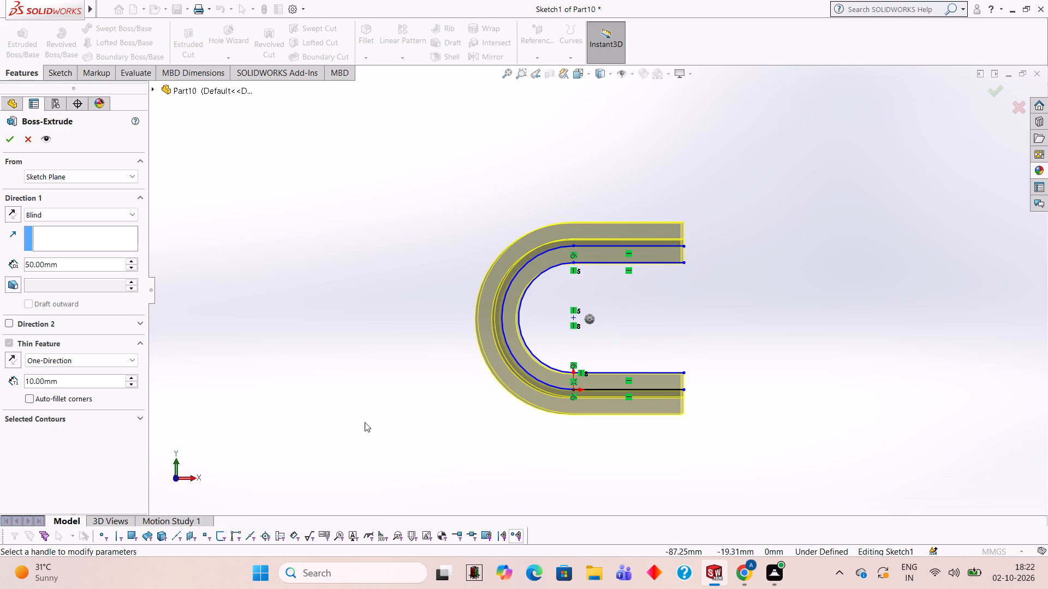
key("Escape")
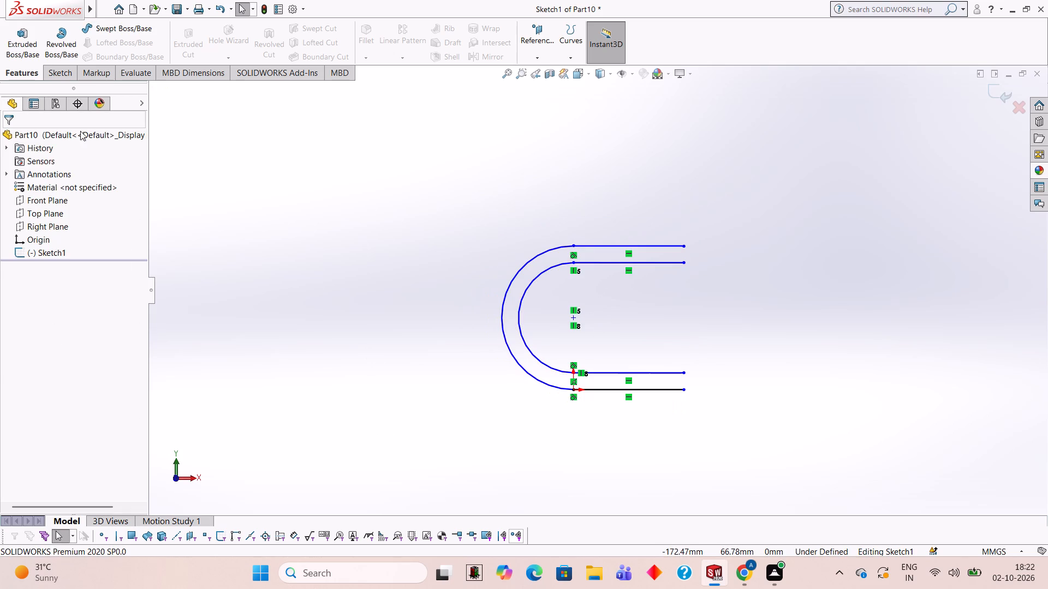
Draw a vertical 60 mm line joining the open ends of the upper and lower outer horizontal lines.
left_click(58, 74)
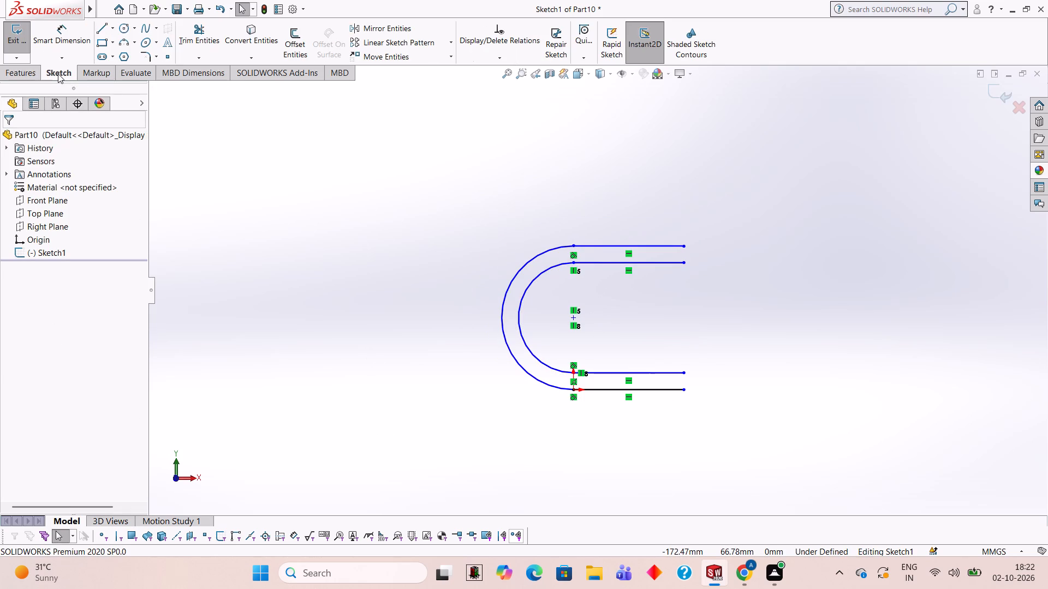
left_click(103, 29)
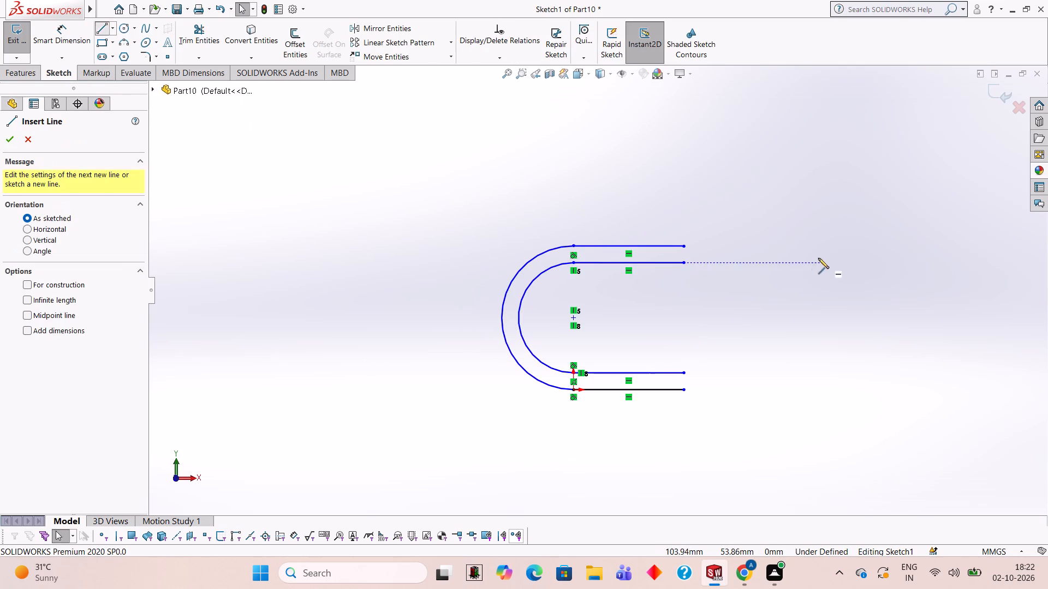
left_click(683, 246)
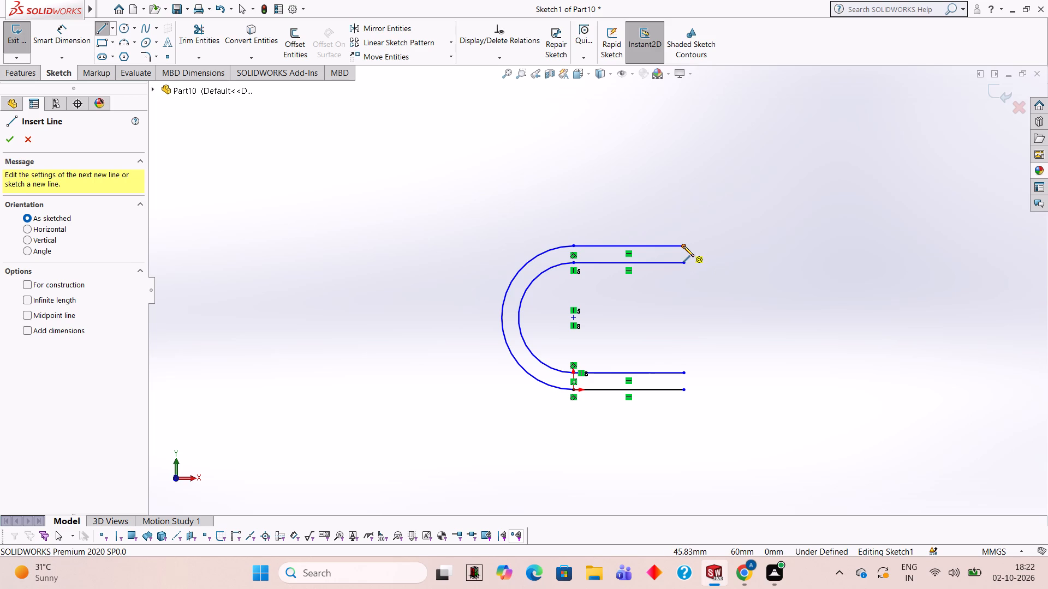
left_click(683, 389)
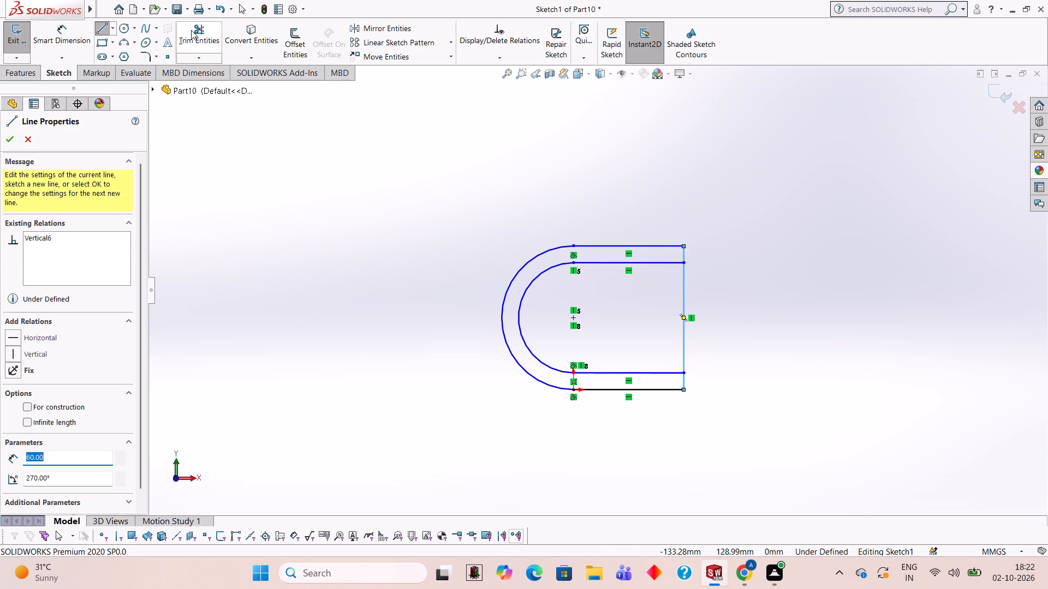
Trim away the vertical line's middle portion between the two inner horizontal lines, leaving both leg ends closed.
left_click(191, 30)
left_click(681, 275)
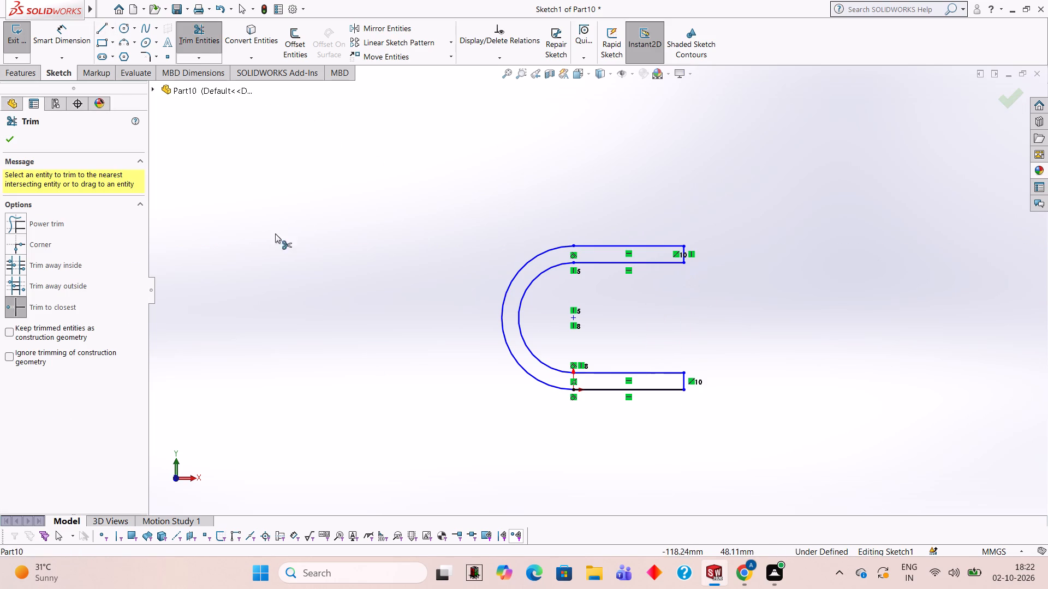
Extrude the closed U-shaped profile 50 mm blind from the sketch plane as a solid boss.
left_click(11, 74)
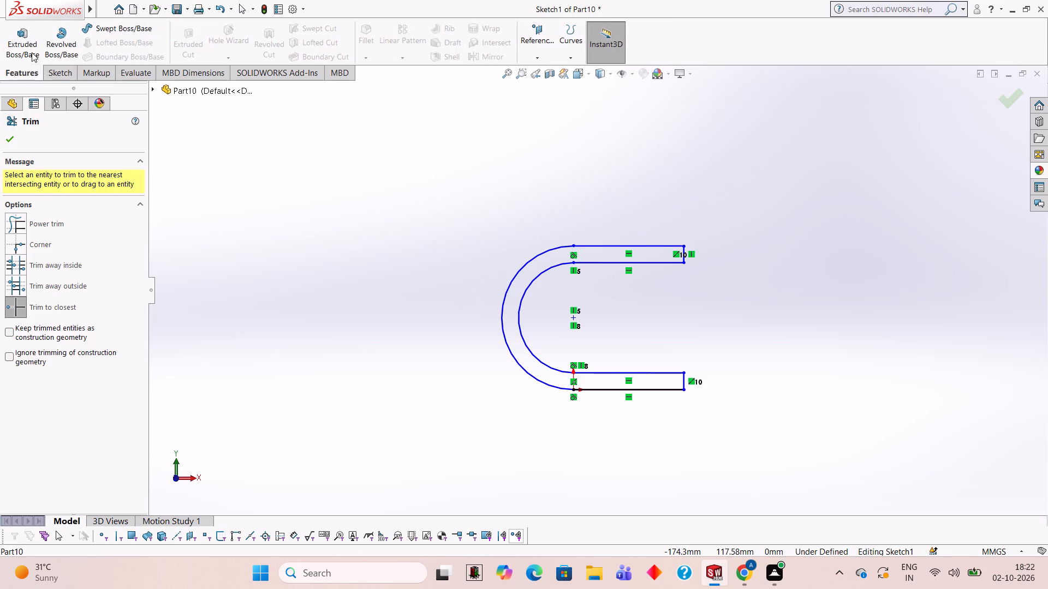
left_click(36, 35)
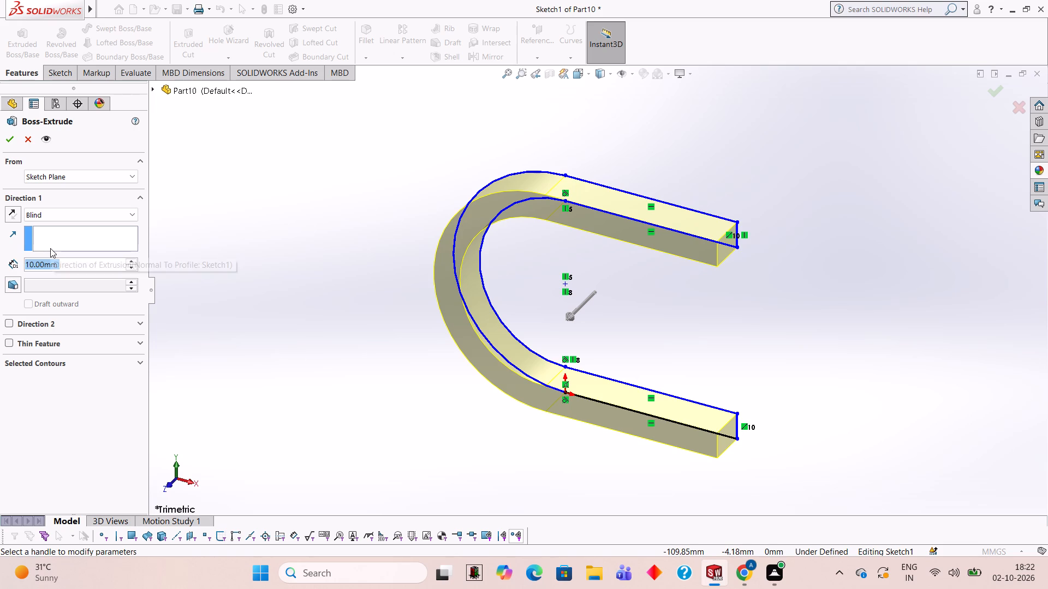
type("50")
key("Return")
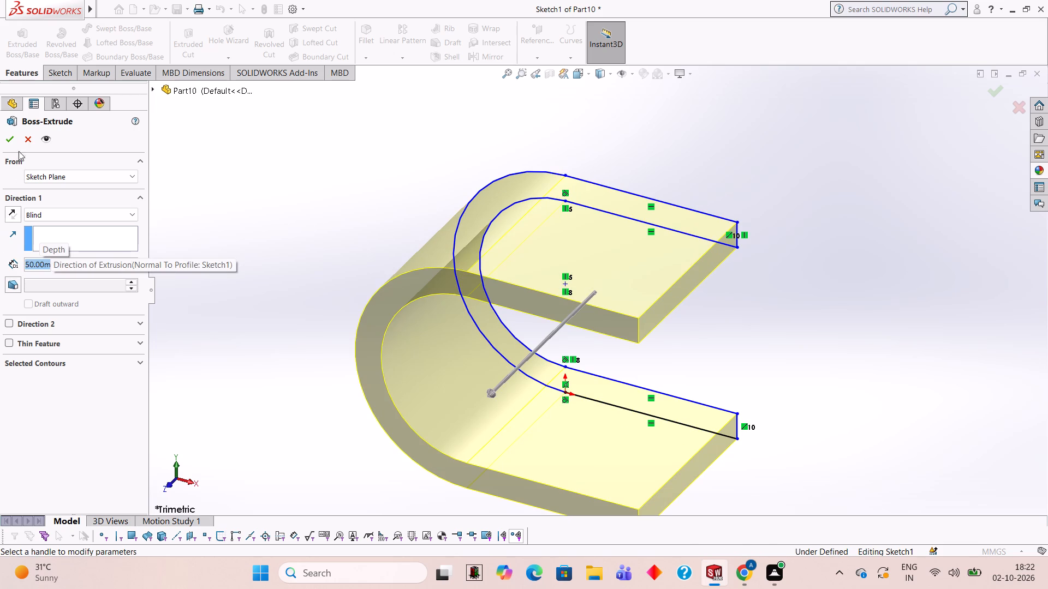
left_click(15, 137)
left_click(279, 230)
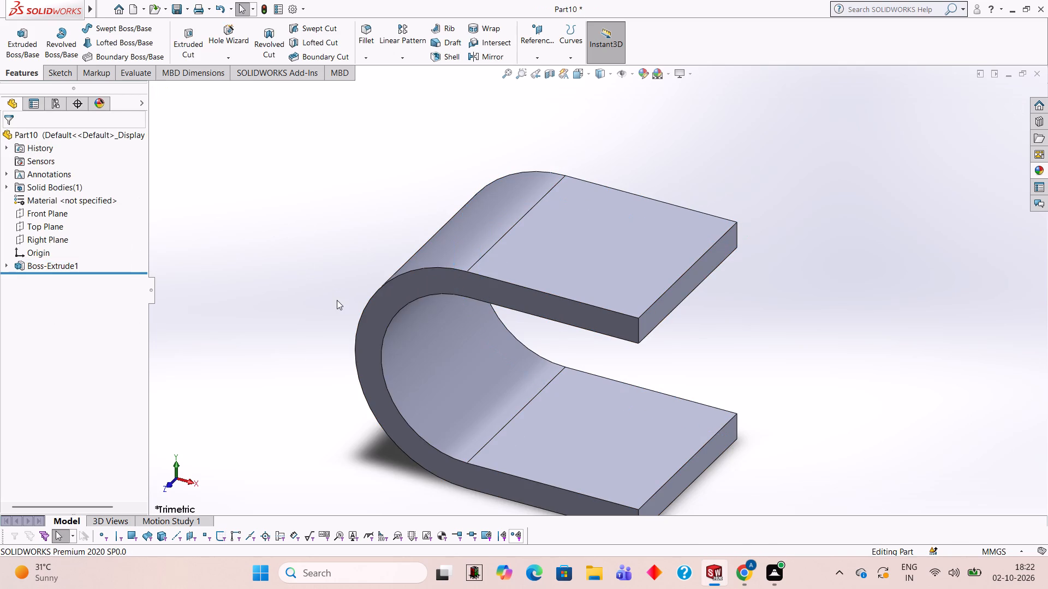
Examine the extruded U-shaped body from several angles, checking its curved wall and both legs.
middle_click_drag(522, 425, 567, 242)
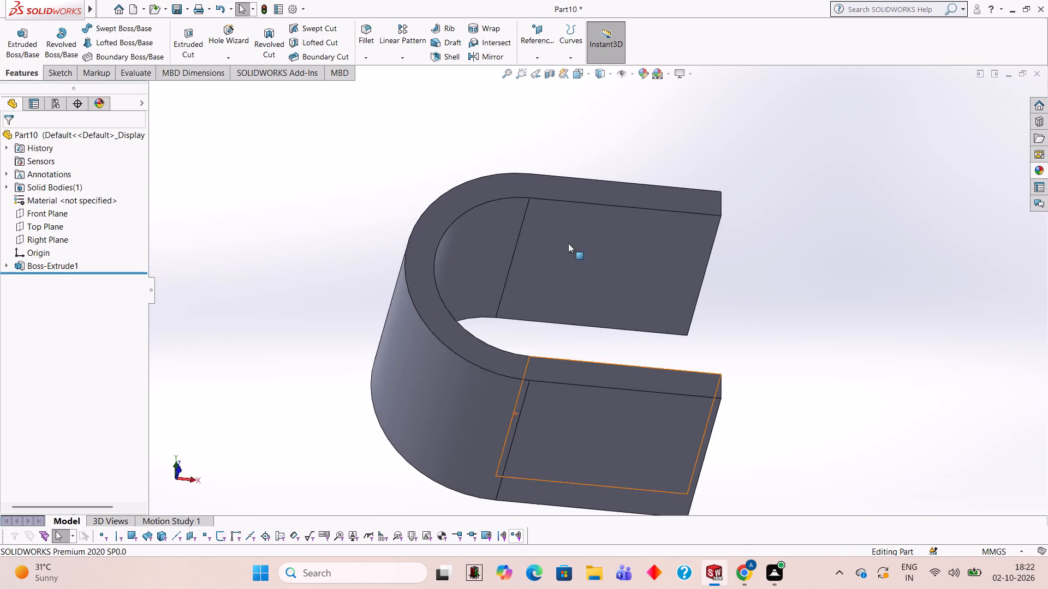
middle_click_drag(570, 353, 559, 251)
middle_click(590, 405)
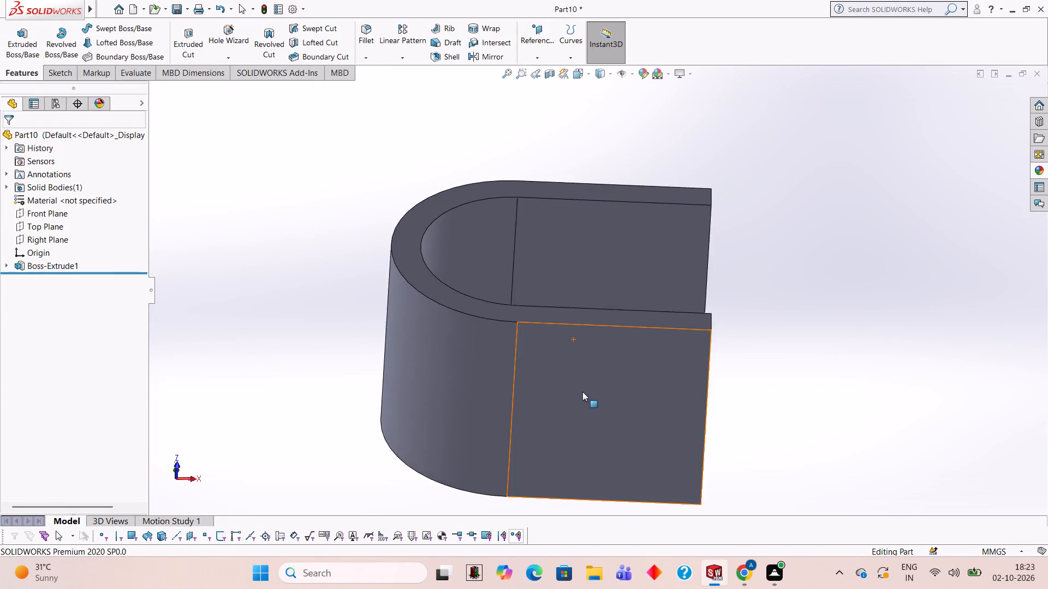
scroll(581, 383, "up", 2)
middle_click_drag(581, 297, 577, 438)
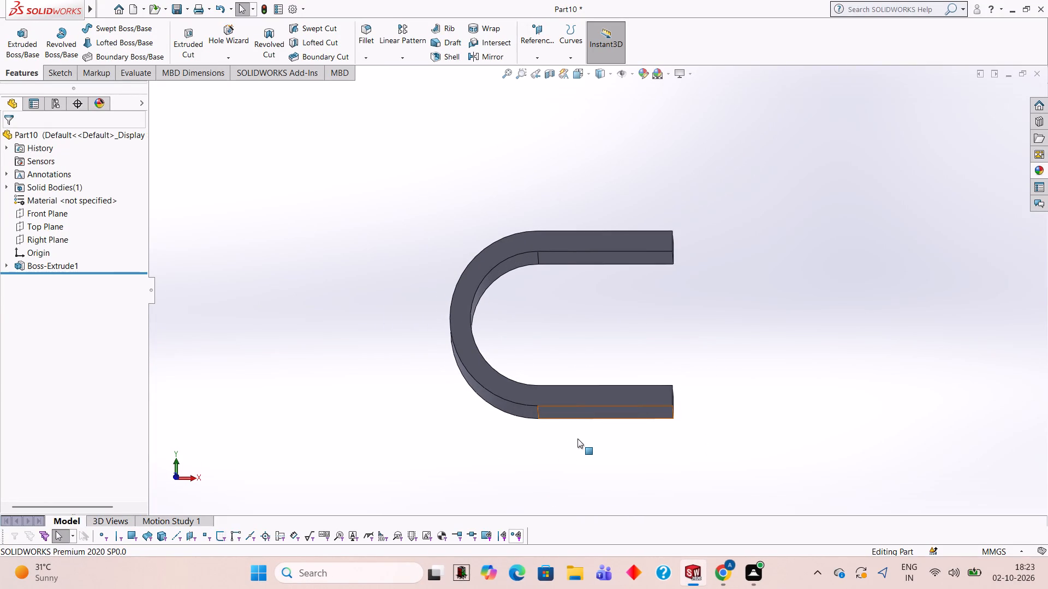
middle_click_drag(616, 164, 606, 262)
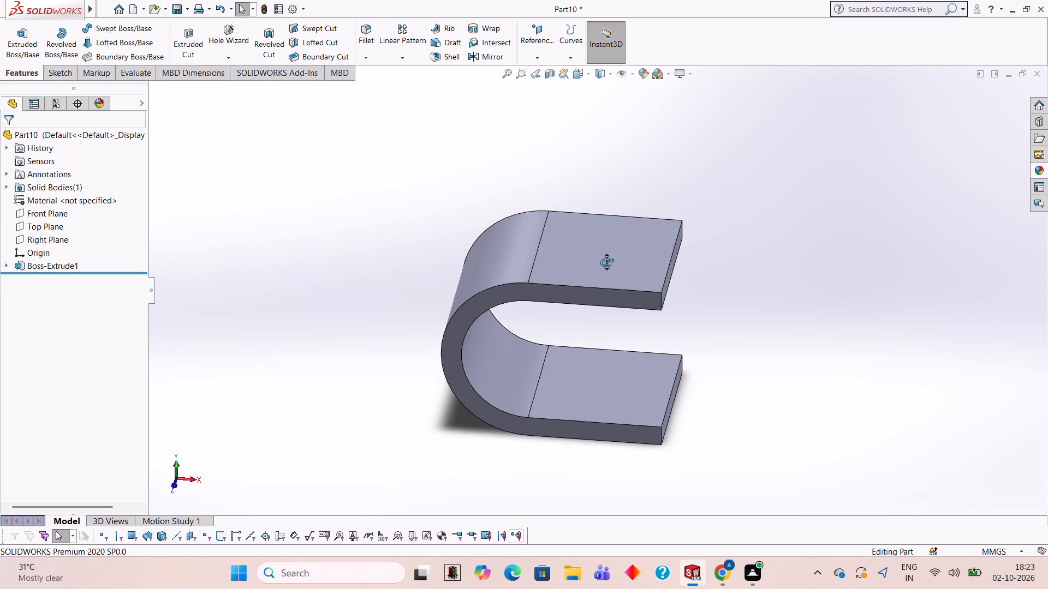
middle_click_drag(606, 262, 611, 274)
middle_click_drag(606, 395, 609, 261)
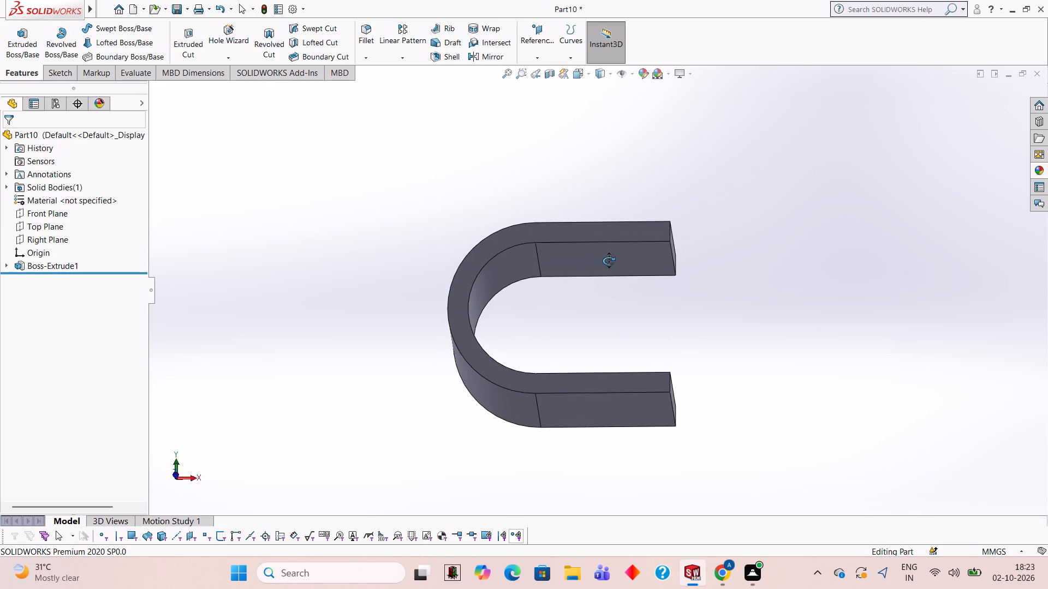
middle_click_drag(609, 261, 614, 280)
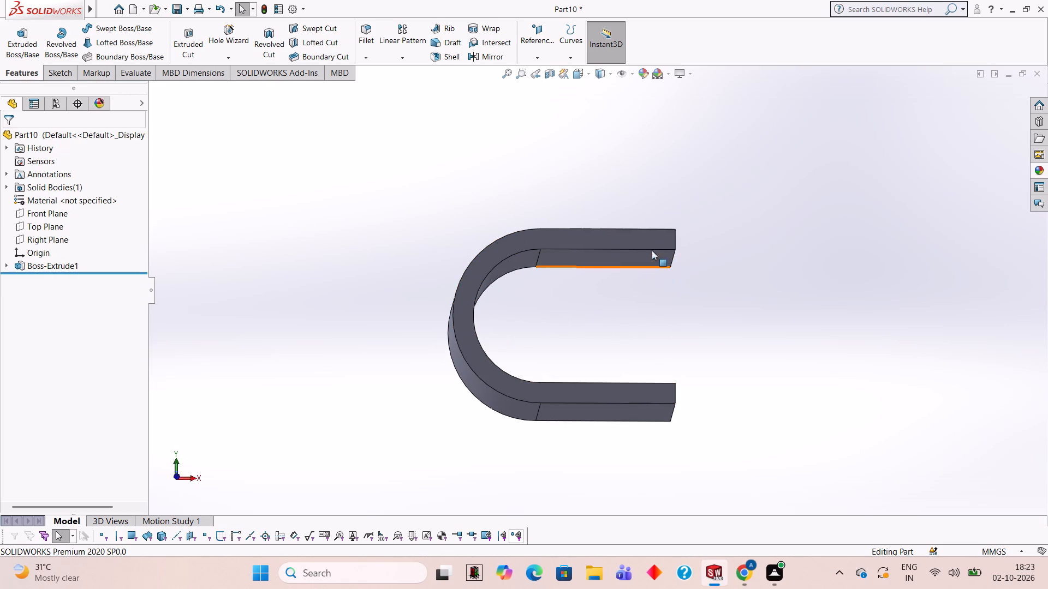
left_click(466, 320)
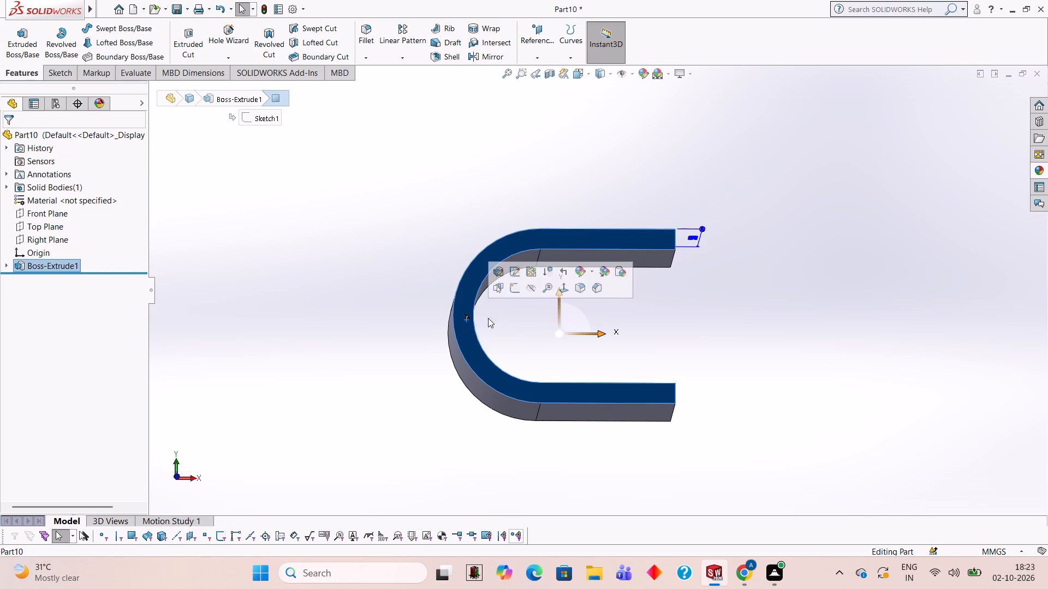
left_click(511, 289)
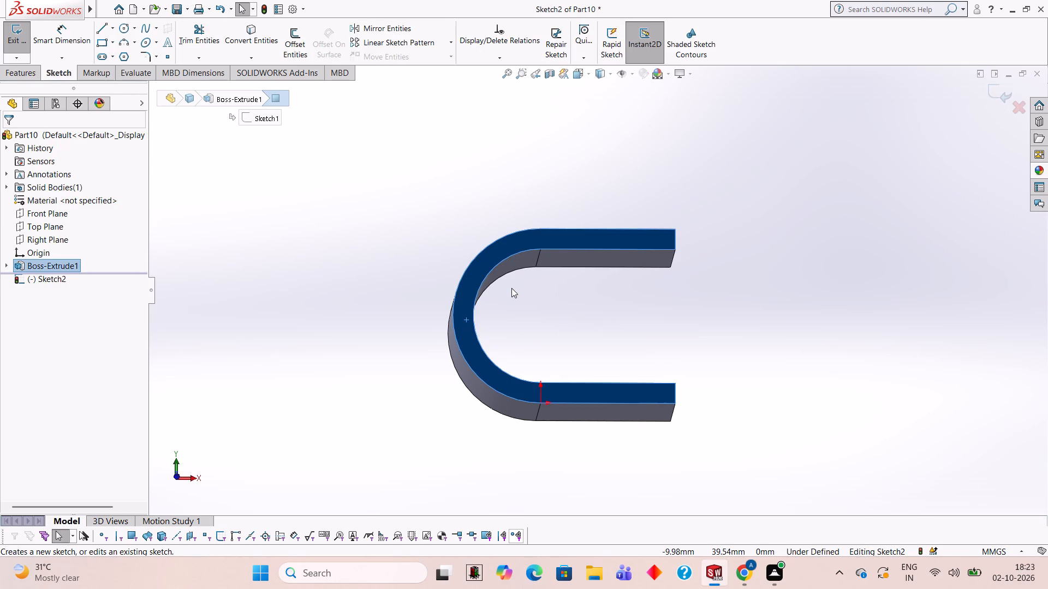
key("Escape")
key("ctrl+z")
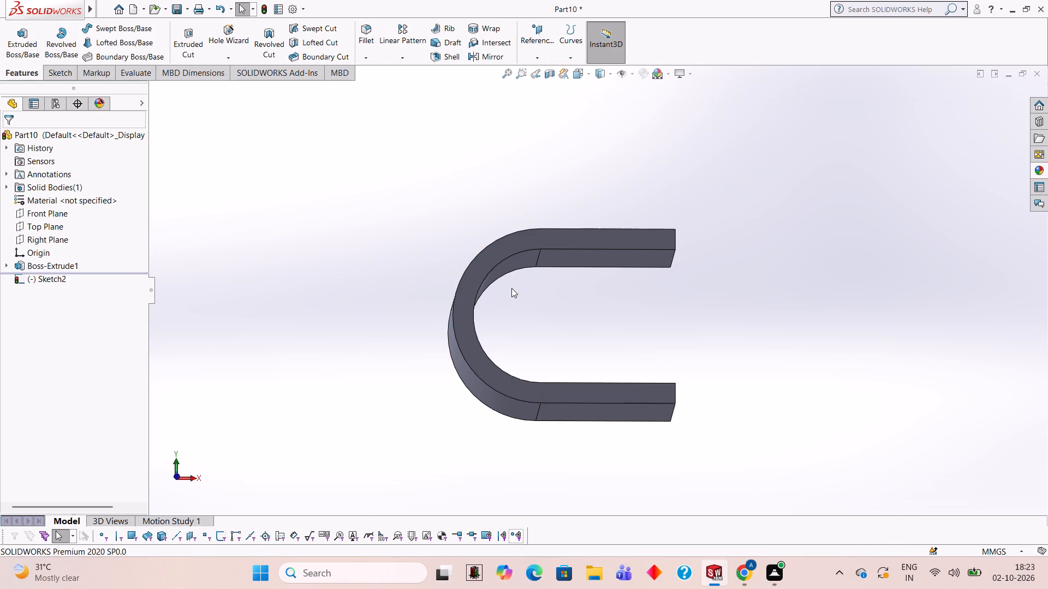
Undo the extrusion of the U-shaped body to return to editing its profile sketch.
key("ctrl+z")
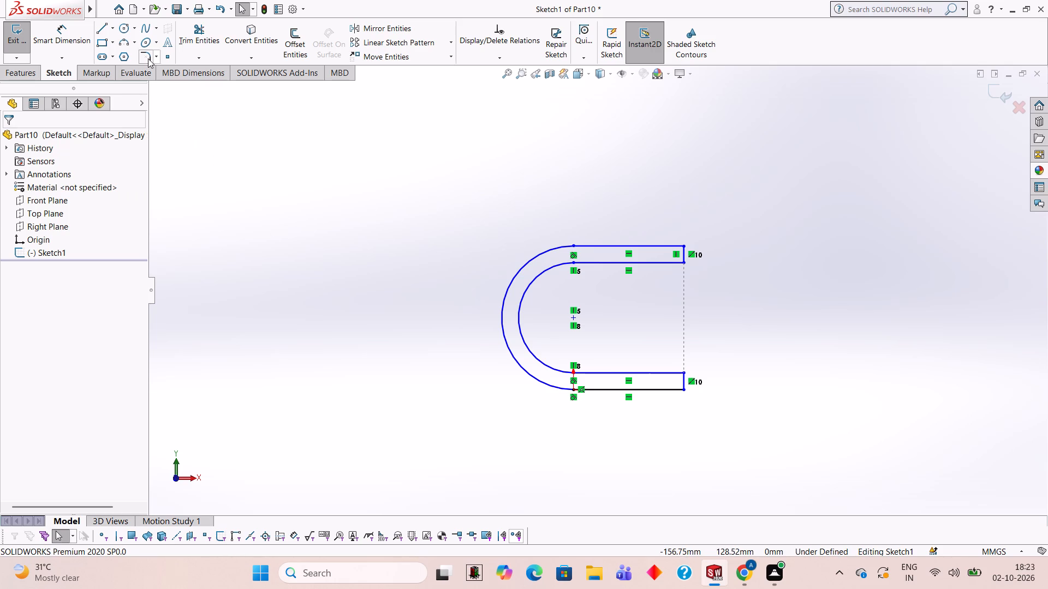
Draw a 15 mm radius circle centred on the common centre of the two U arcs.
left_click(122, 22)
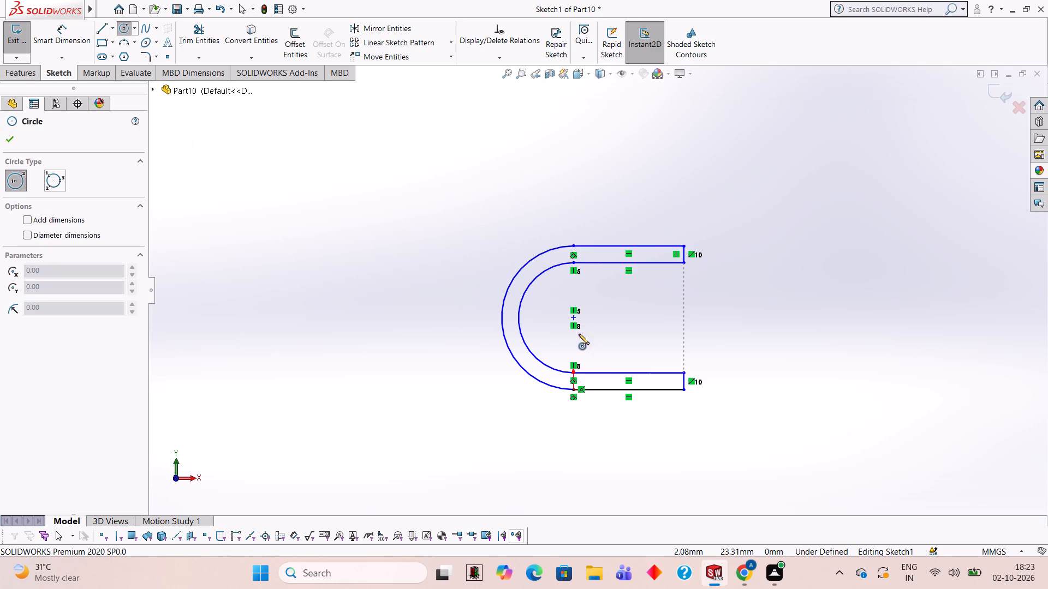
left_click(572, 319)
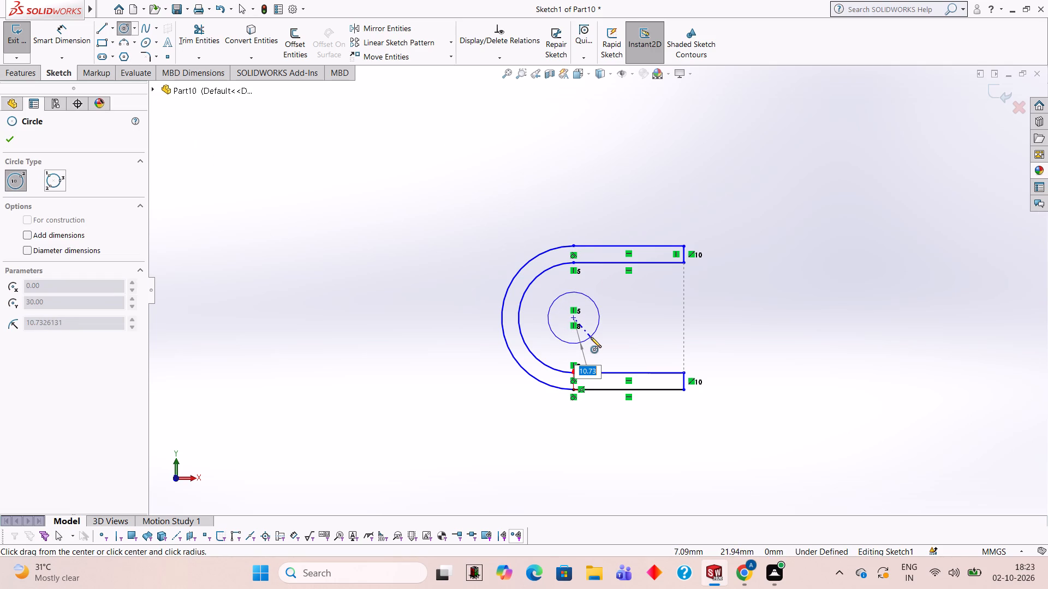
type("15")
key("Return")
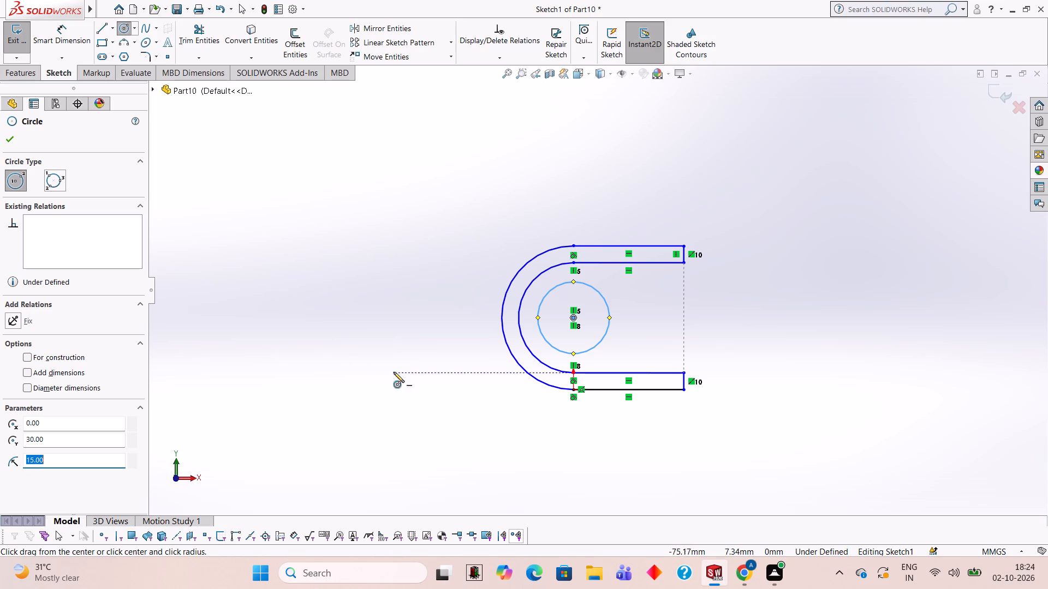
Join the circle's top and bottom with horizontal 46 mm lines reaching the leg ends and a 30 mm vertical closing line.
left_click(99, 34)
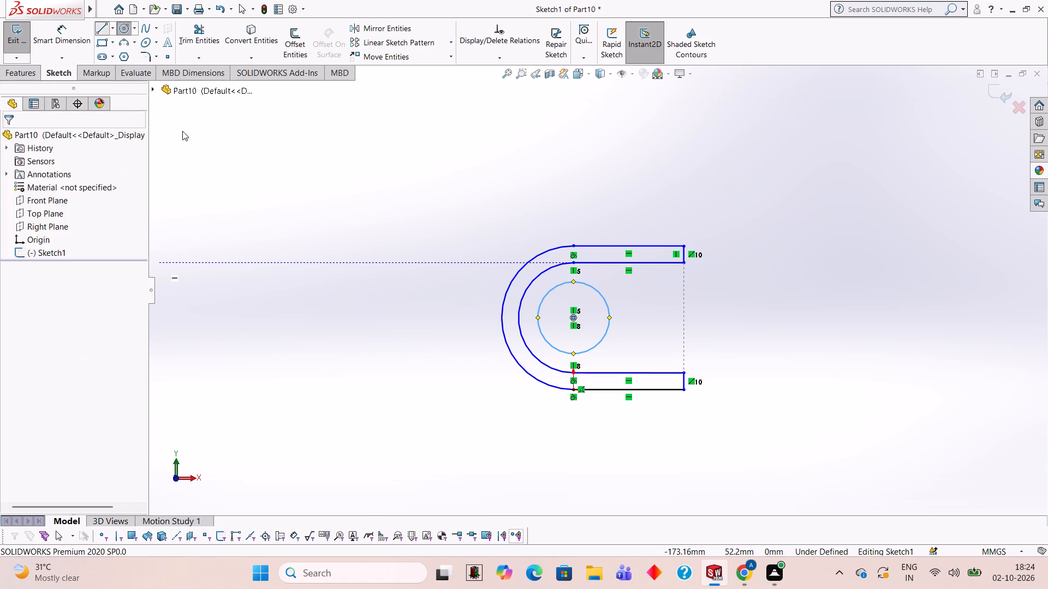
left_click(574, 283)
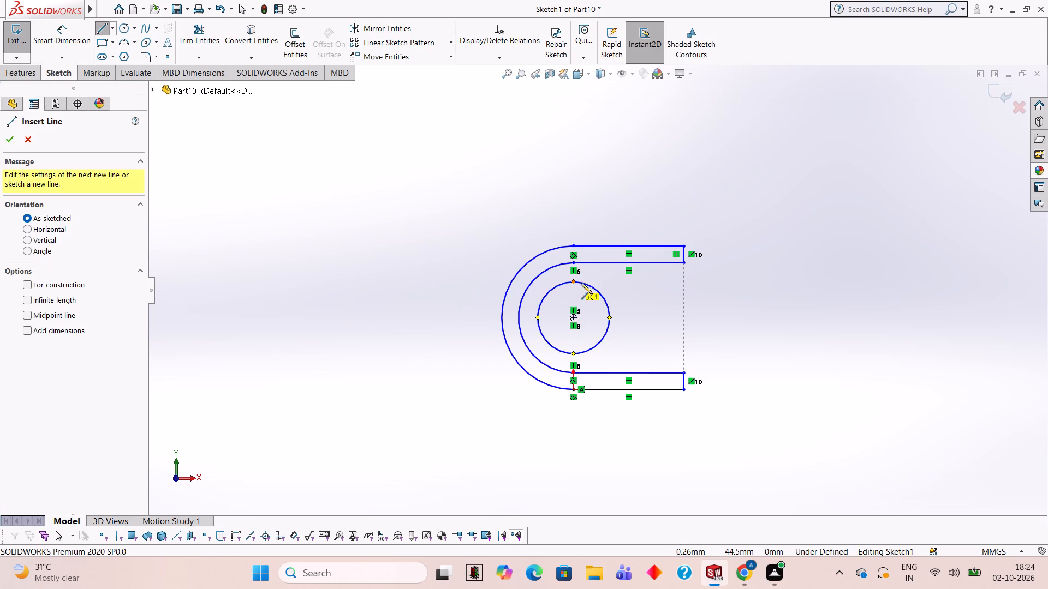
left_click(683, 281)
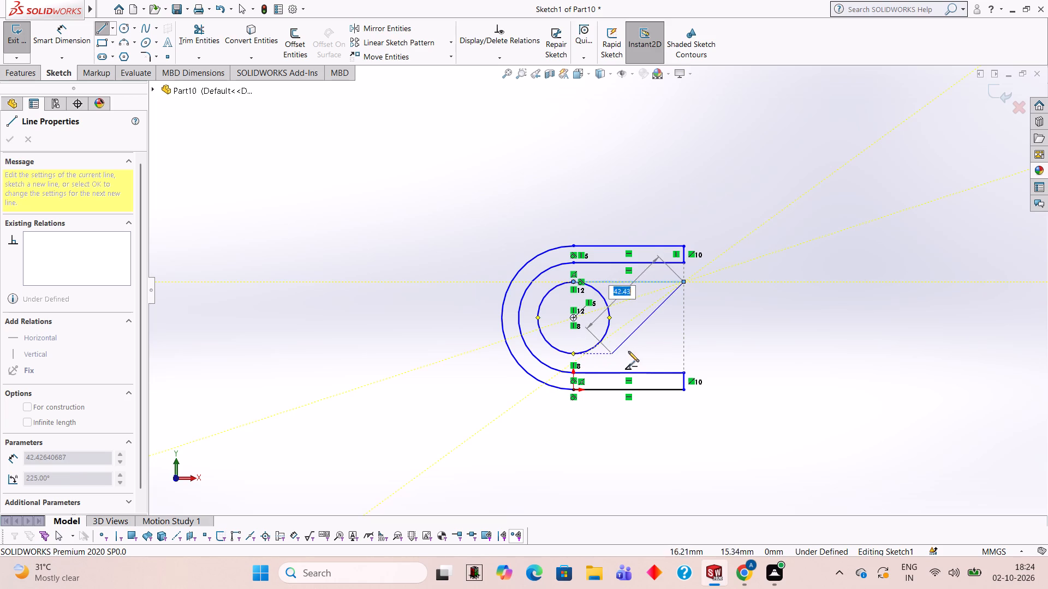
left_click(684, 352)
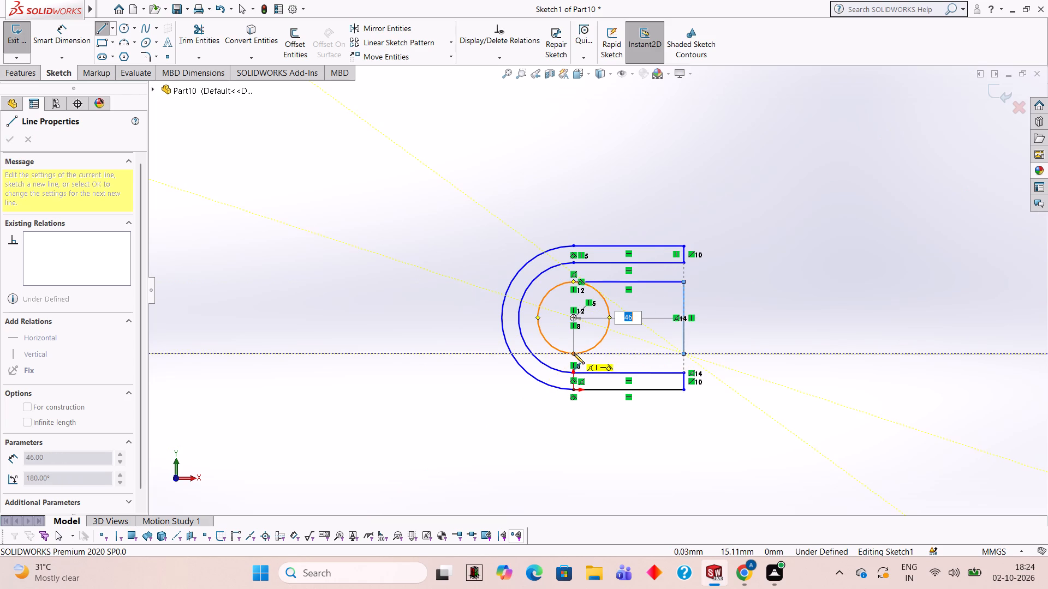
left_click(574, 353)
Trim away the half of the circle that lies between the two new horizontal lines.
left_click(206, 46)
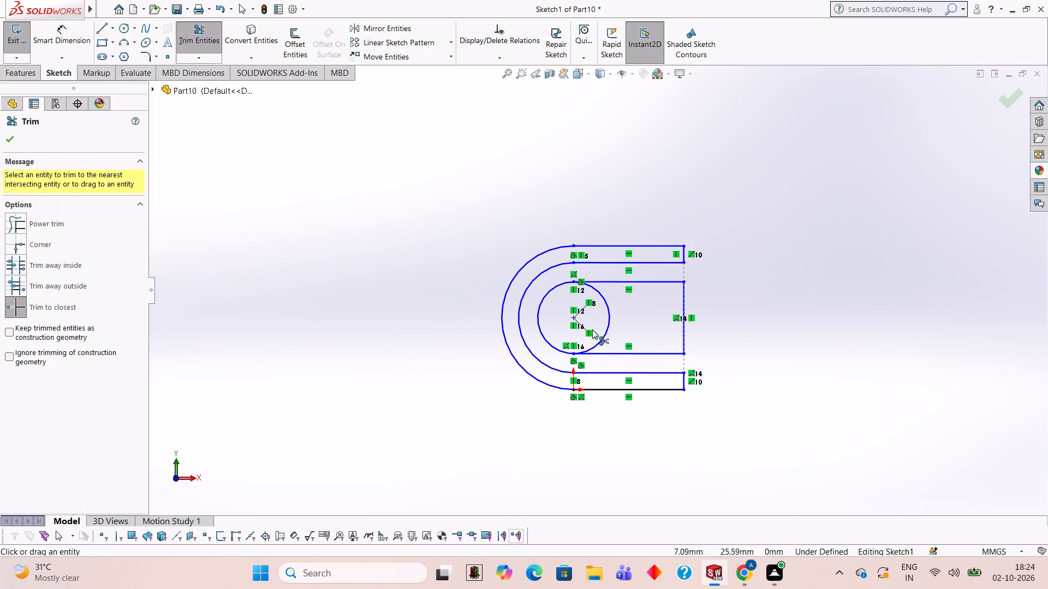
left_click(603, 335)
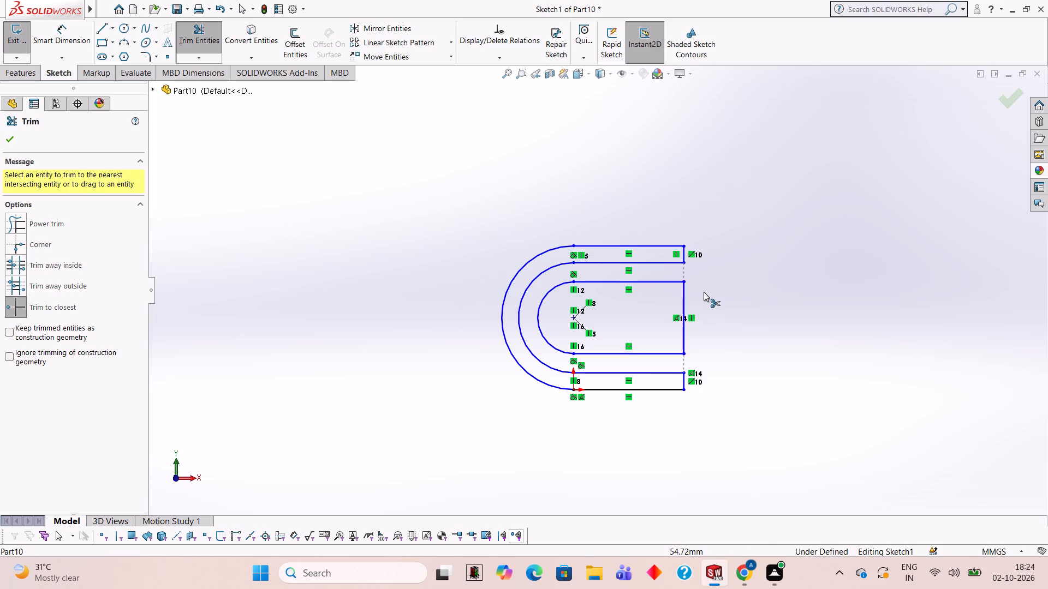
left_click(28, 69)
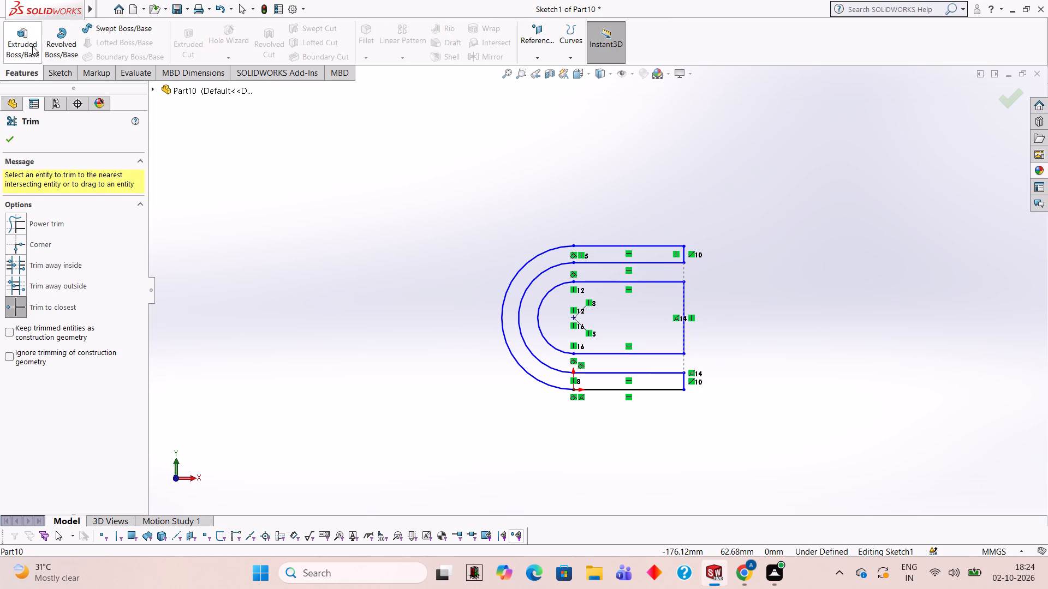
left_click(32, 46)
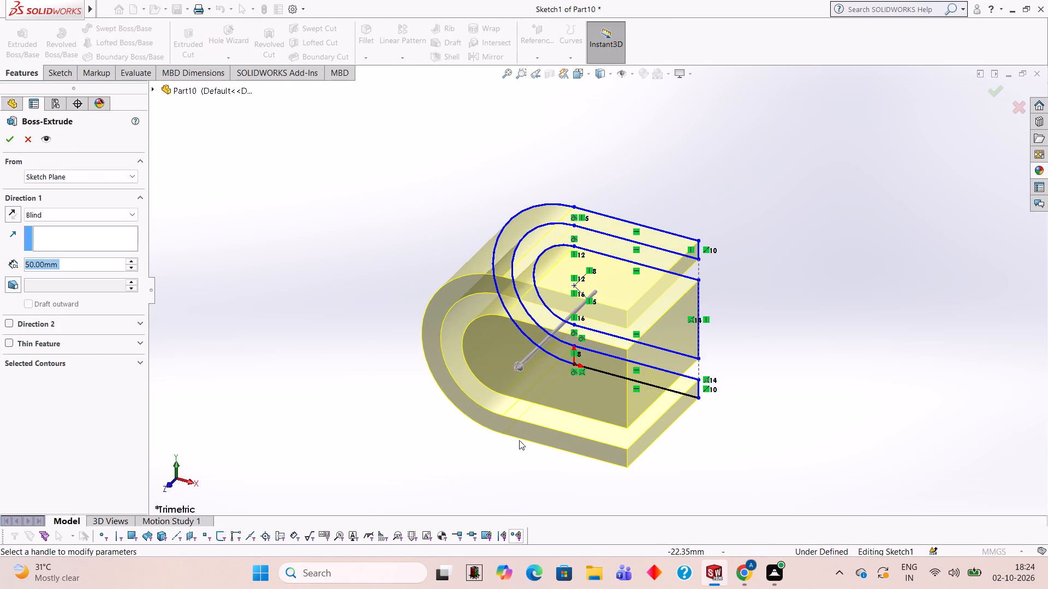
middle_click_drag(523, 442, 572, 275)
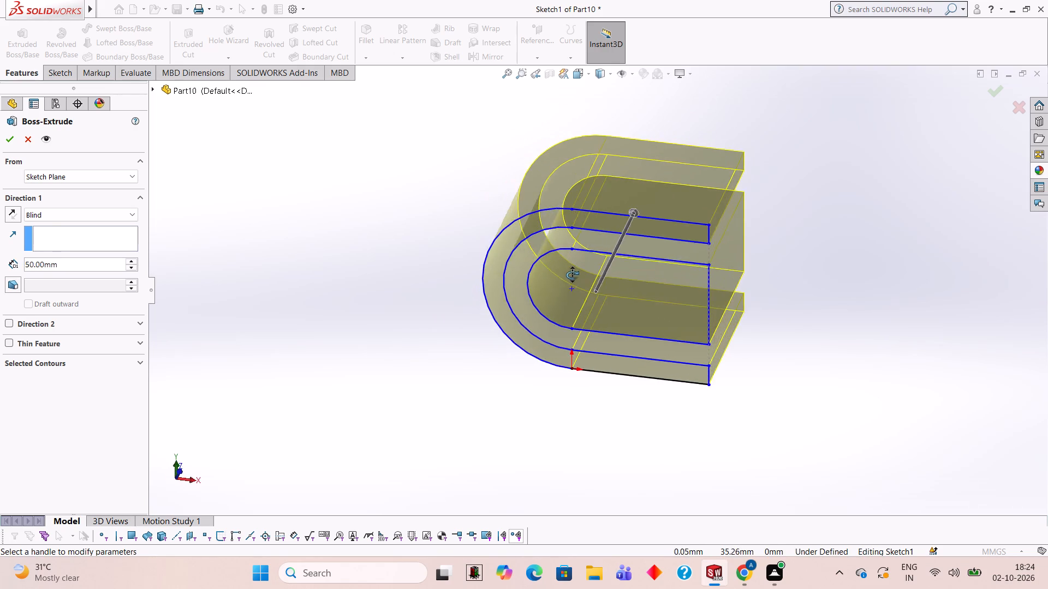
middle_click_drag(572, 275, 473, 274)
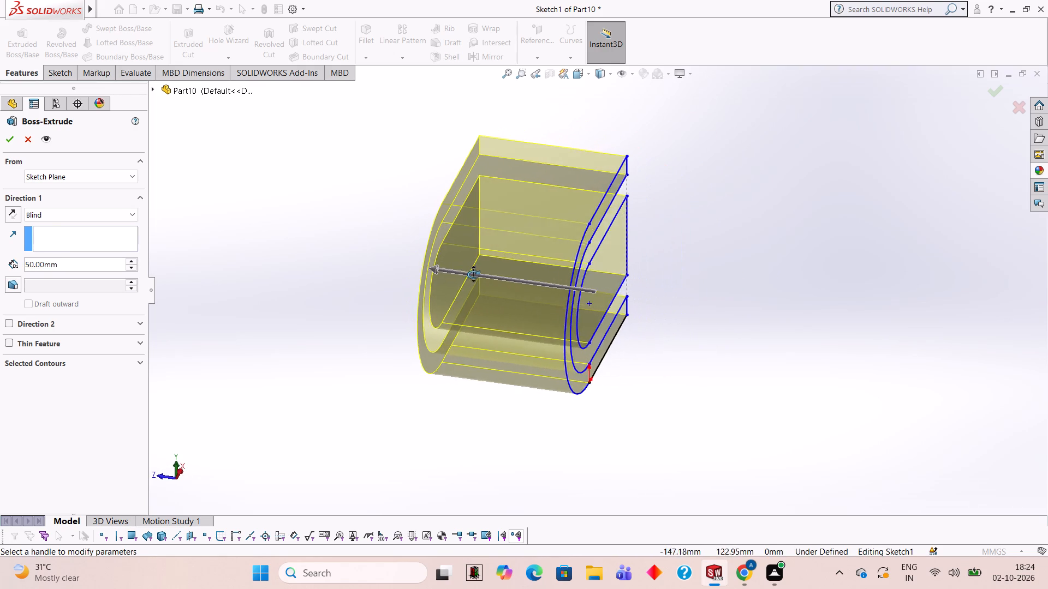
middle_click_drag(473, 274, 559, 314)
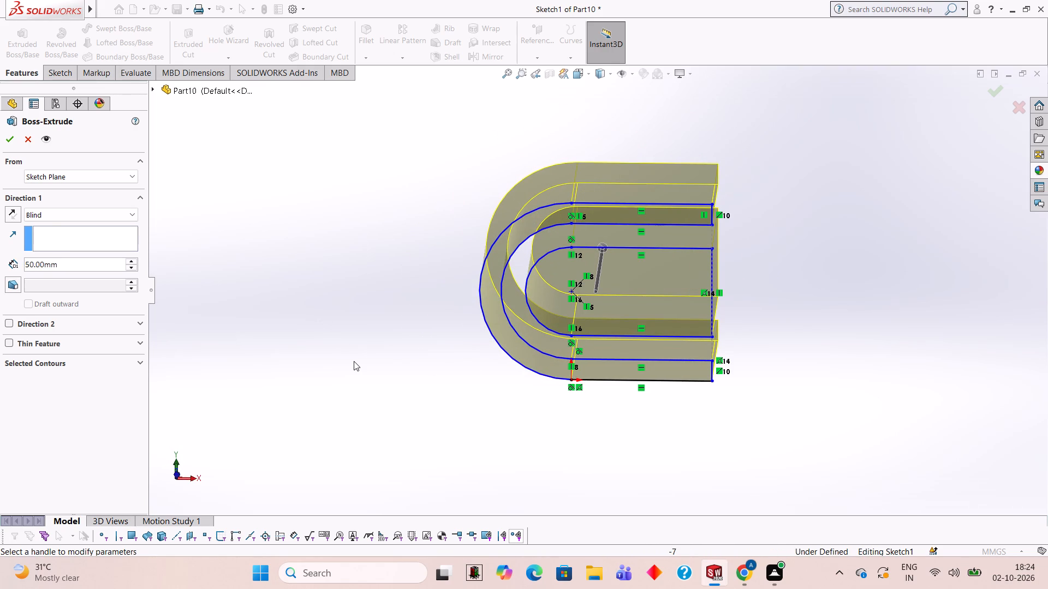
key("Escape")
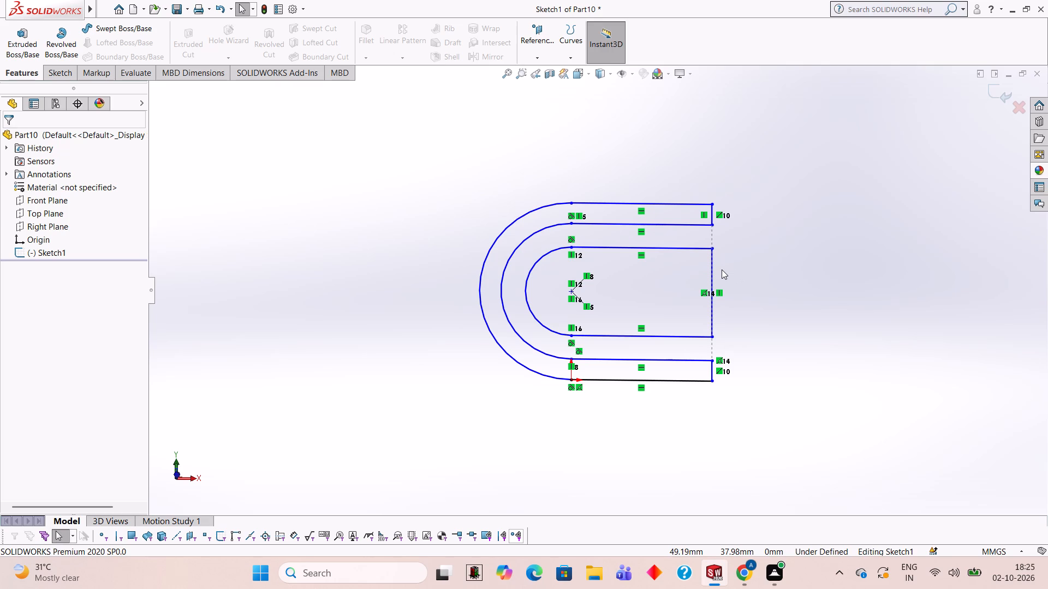
Trim away the vertical line closing the inner U profile, leaving its end open.
left_click(65, 68)
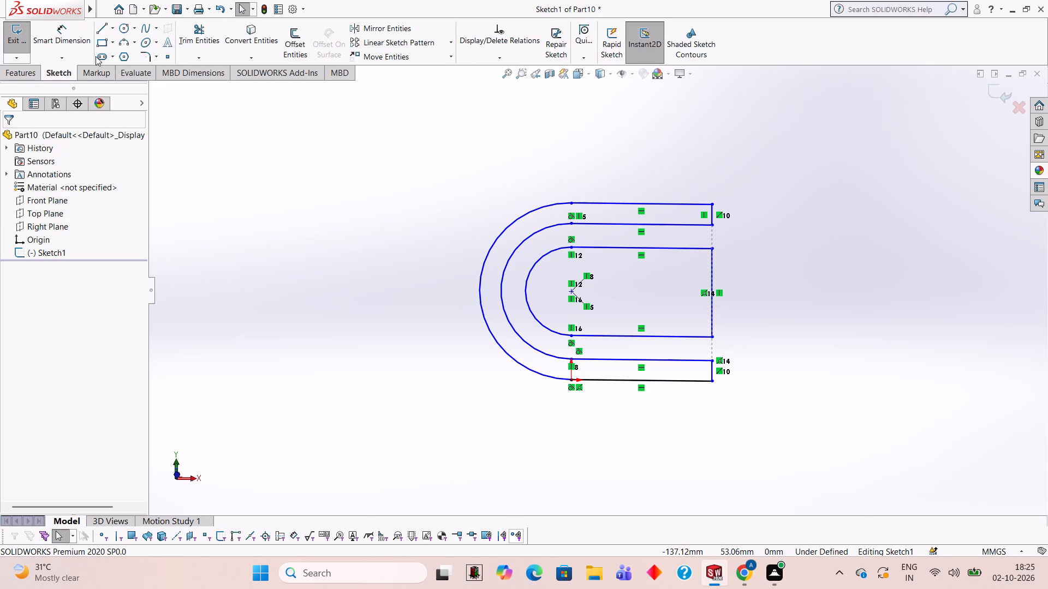
left_click(218, 28)
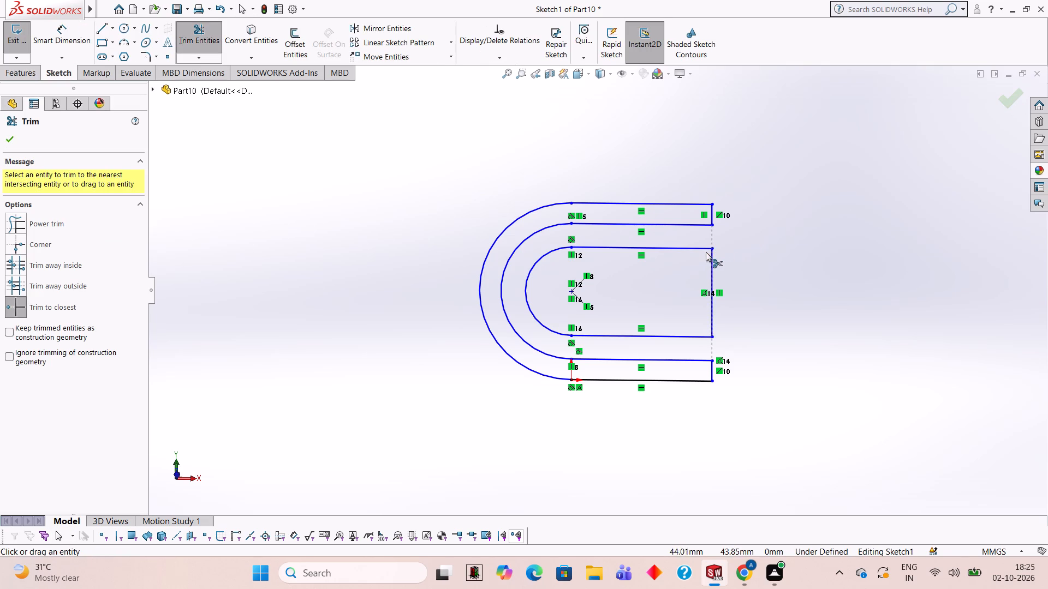
left_click(710, 259)
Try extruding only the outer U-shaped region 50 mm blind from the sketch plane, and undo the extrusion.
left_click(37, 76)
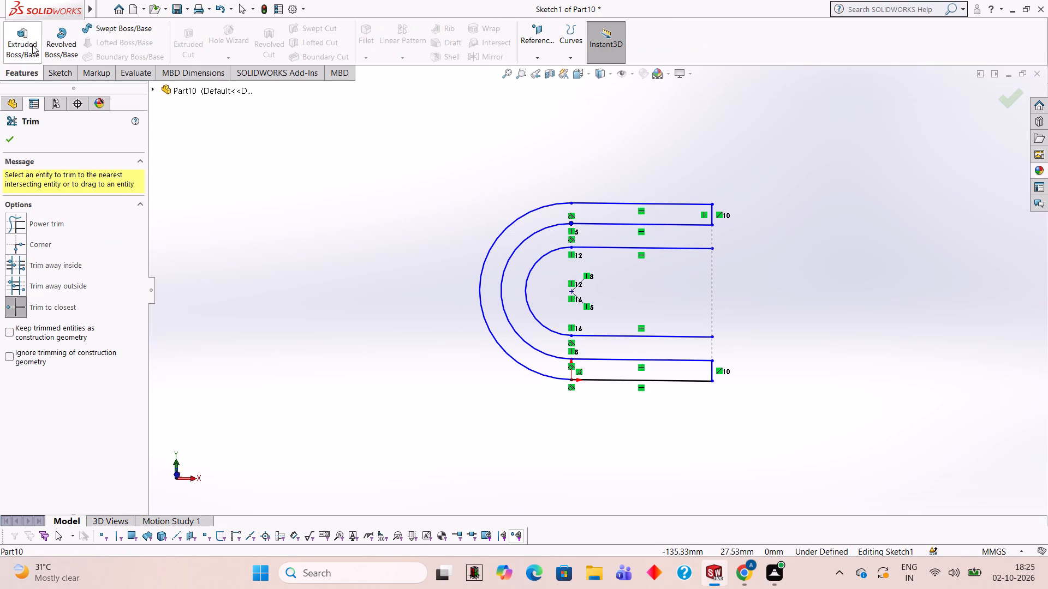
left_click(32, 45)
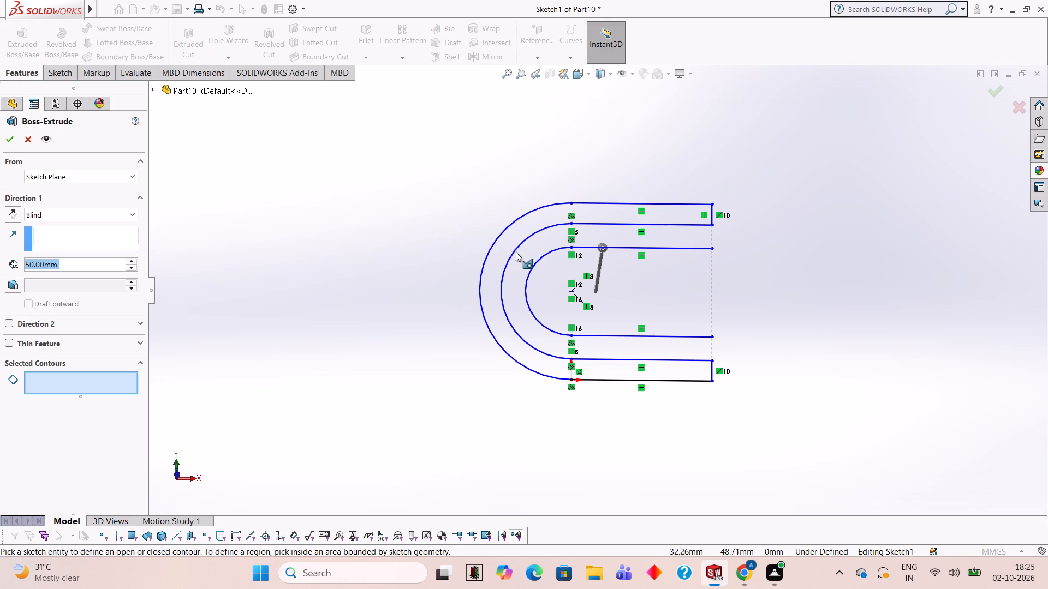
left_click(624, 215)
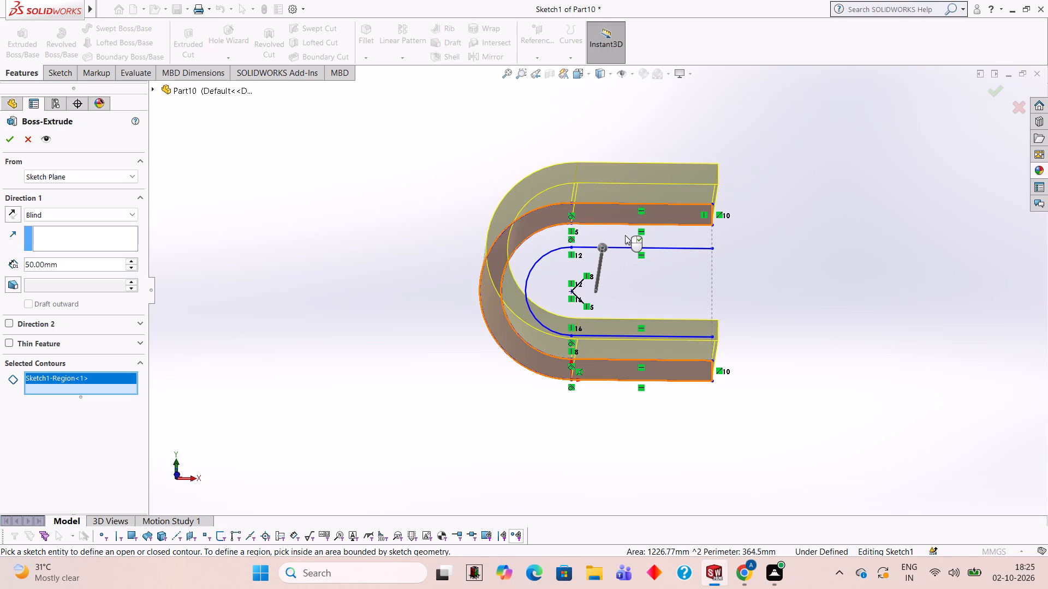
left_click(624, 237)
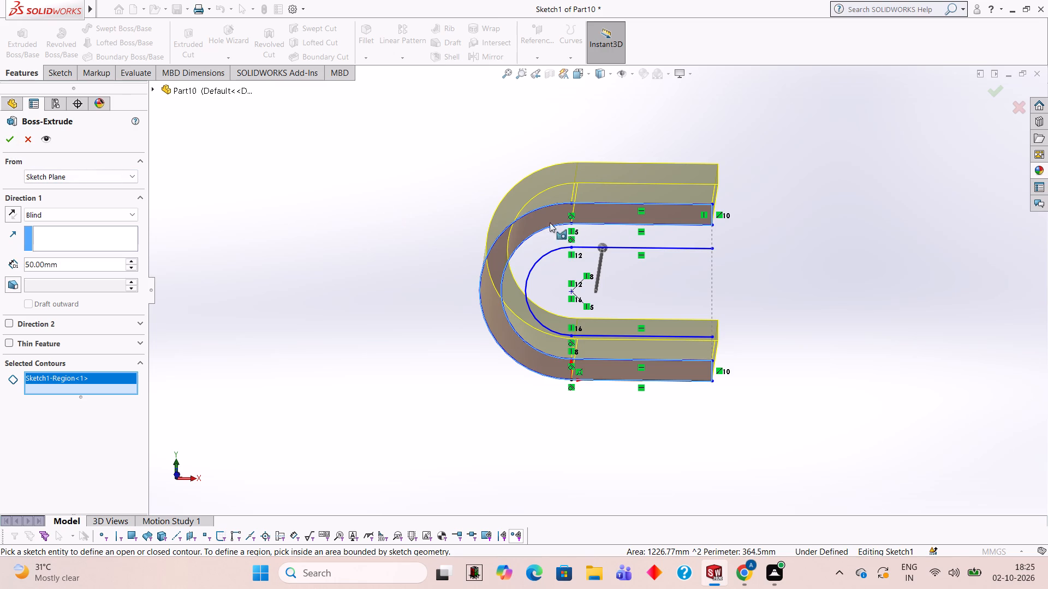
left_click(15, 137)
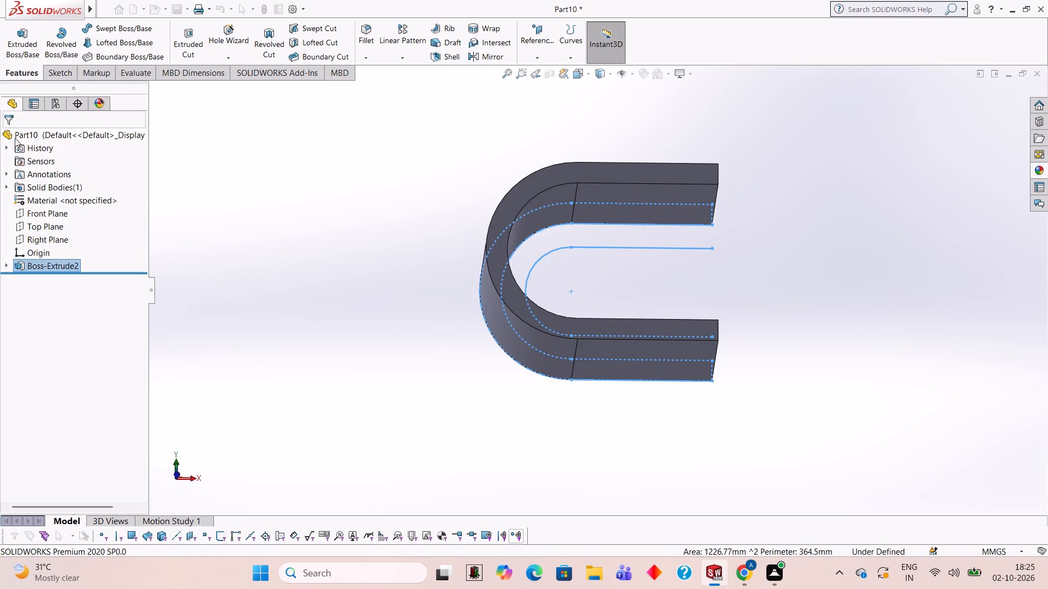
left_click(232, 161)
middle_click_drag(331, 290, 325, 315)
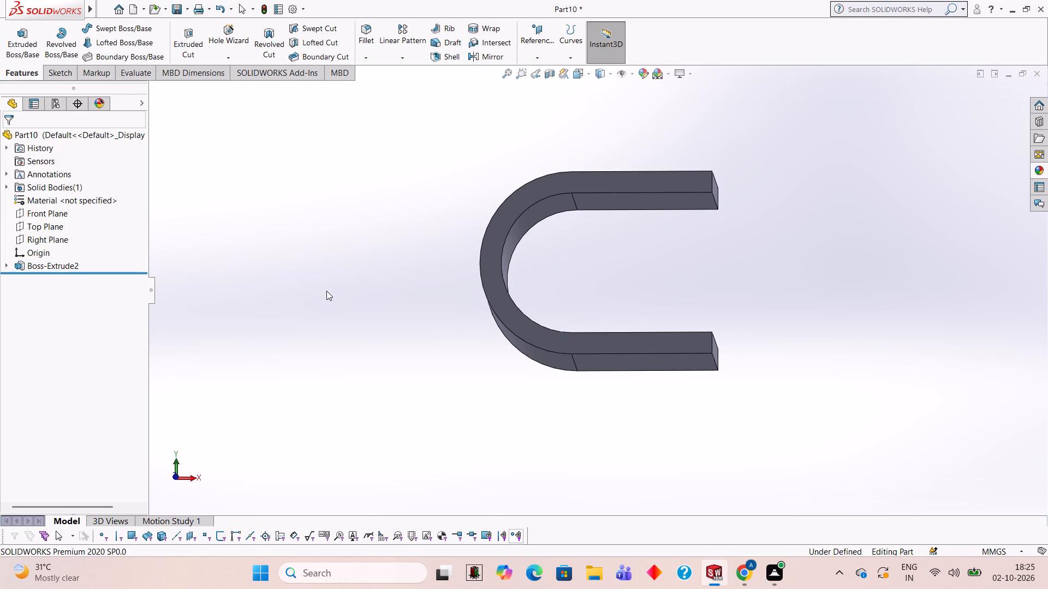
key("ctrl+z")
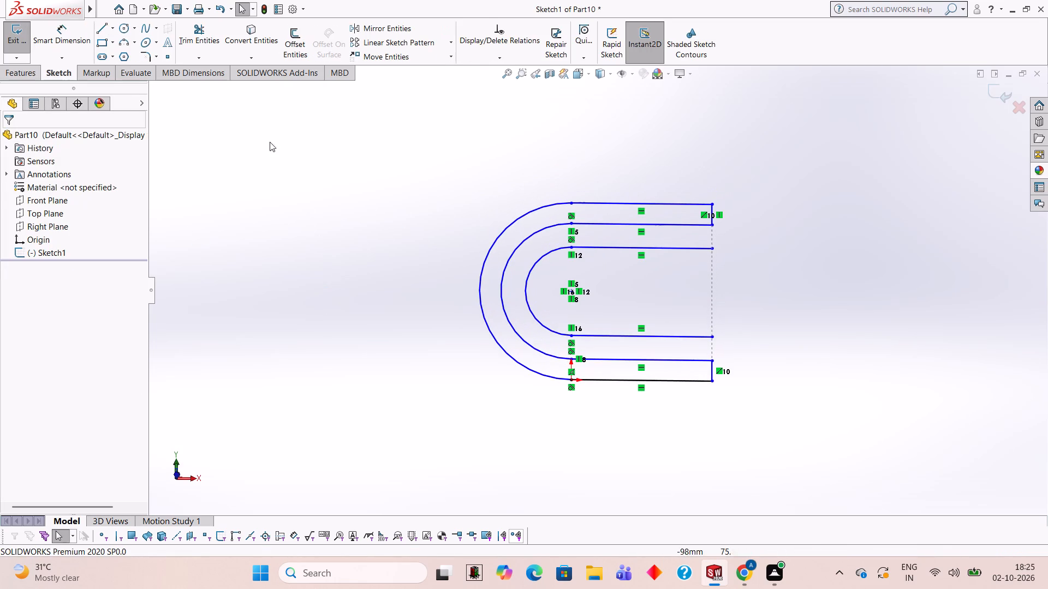
Extrude only the closed outer U-shaped region 50 mm blind from the sketch plane and check the body from several angles.
left_click(20, 77)
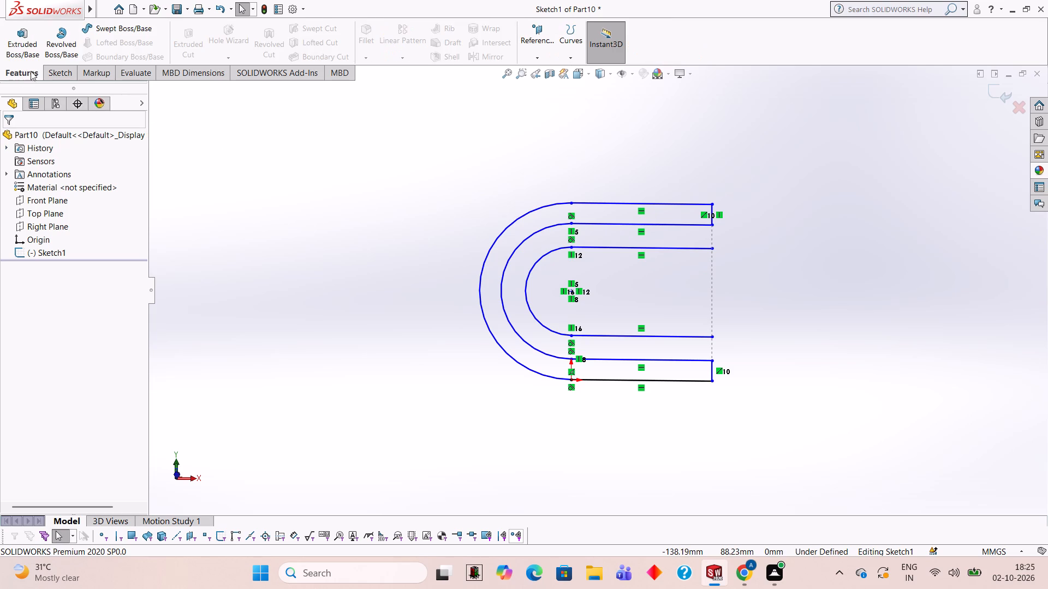
left_click(16, 50)
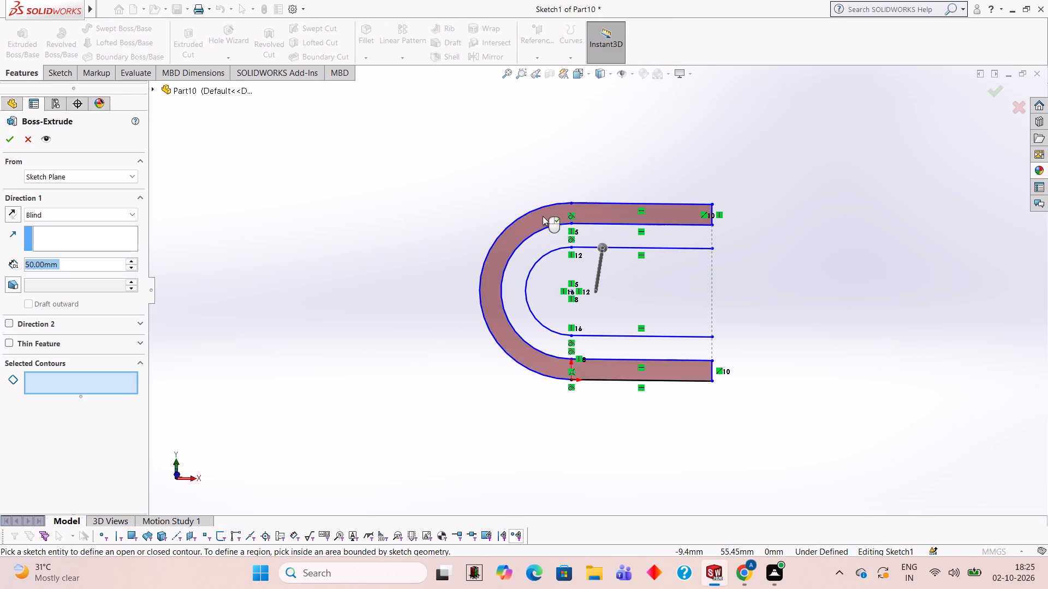
left_click(543, 216)
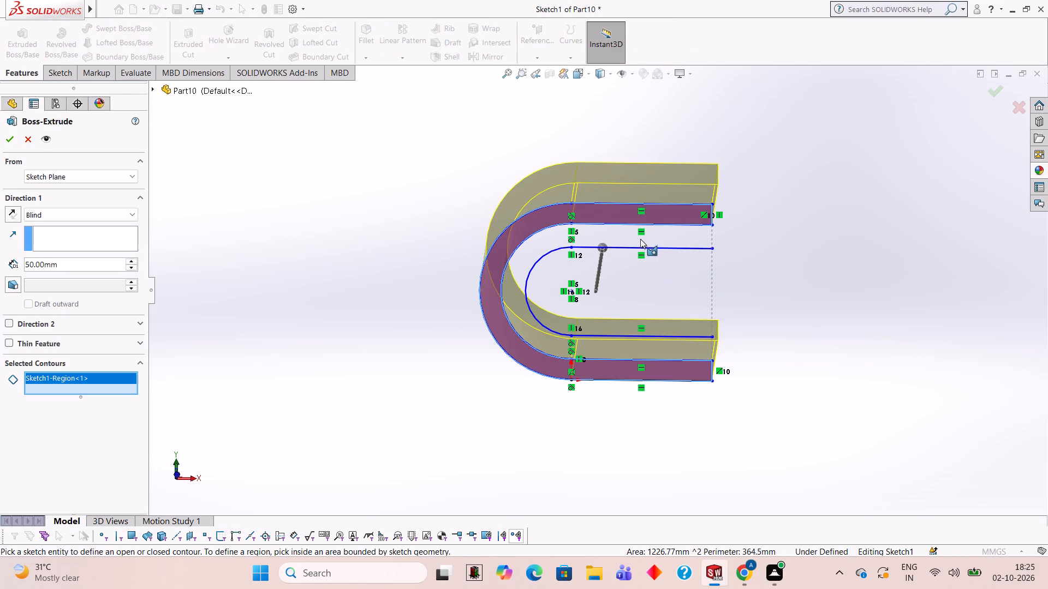
left_click(8, 139)
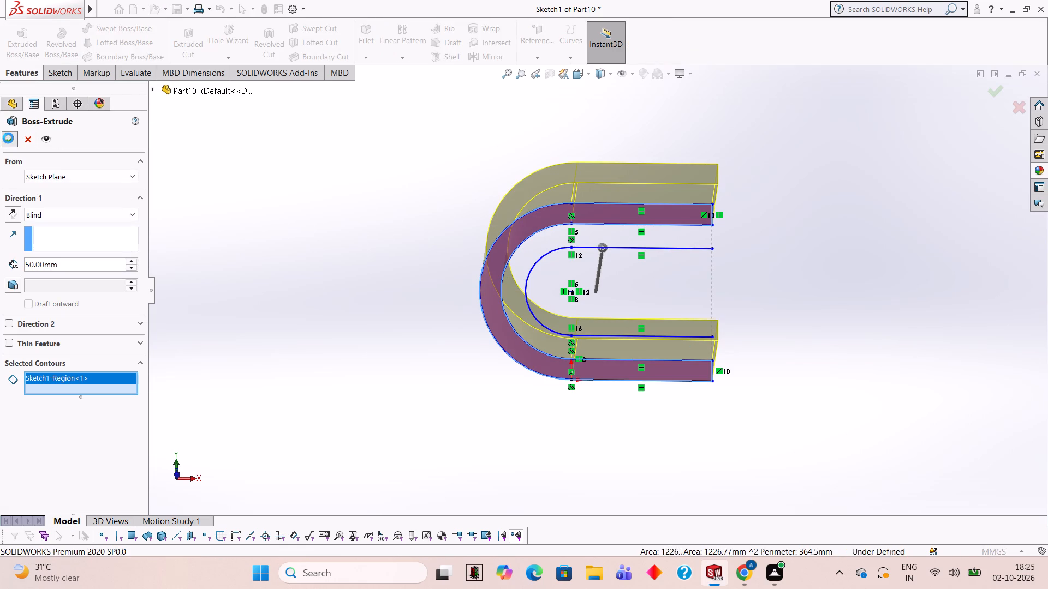
left_click_drag(245, 169, 242, 184)
middle_click_drag(356, 365, 349, 255)
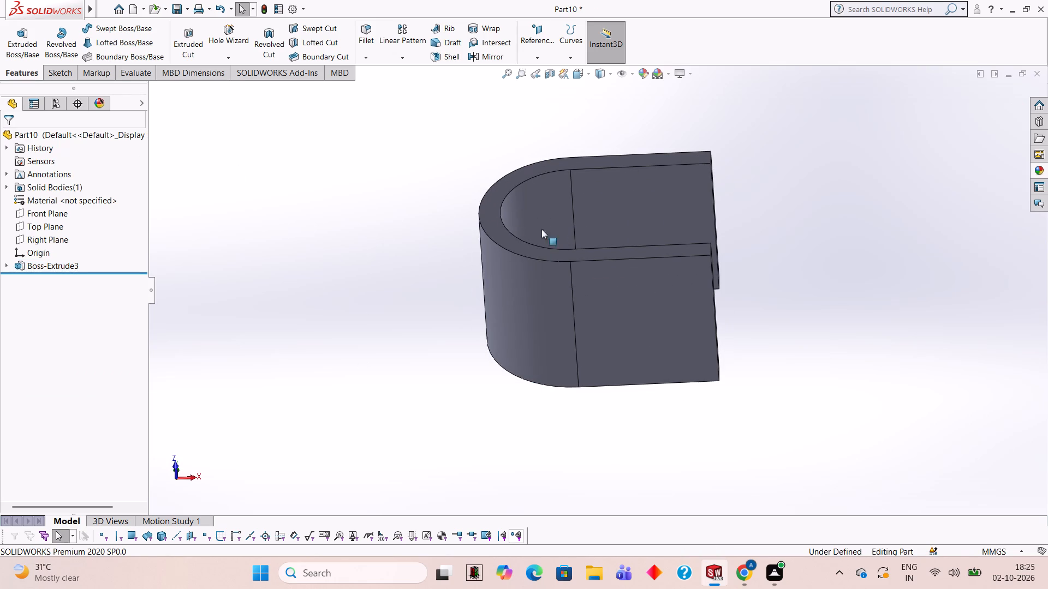
middle_click_drag(327, 235, 384, 382)
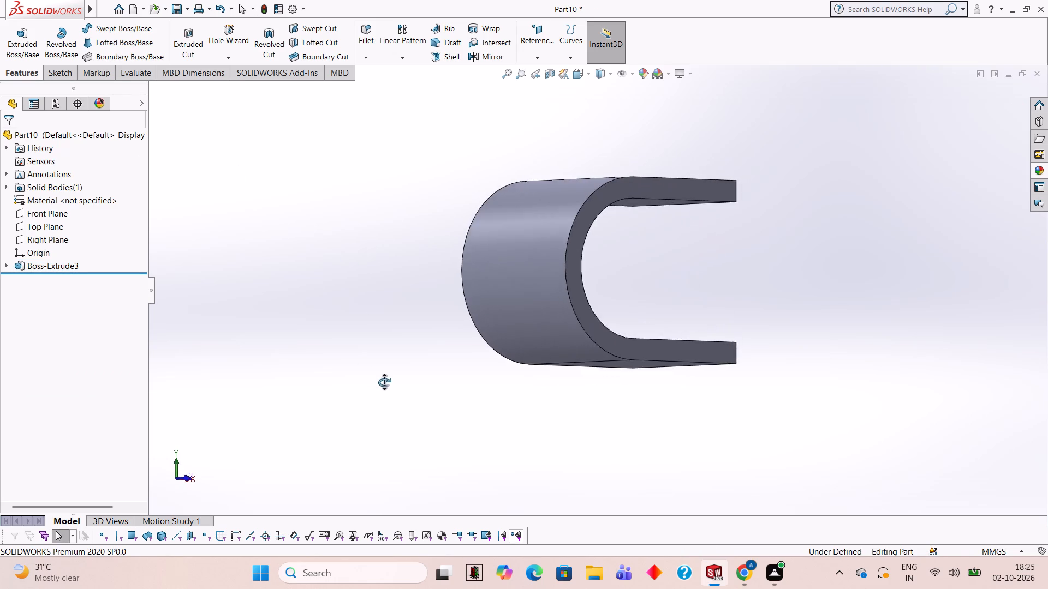
middle_click_drag(384, 382, 288, 374)
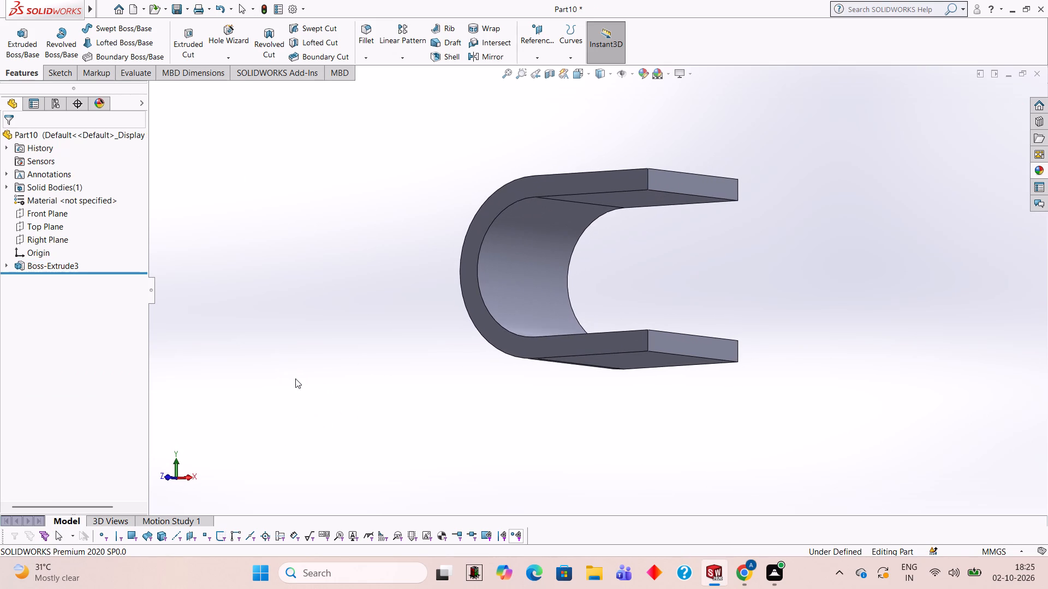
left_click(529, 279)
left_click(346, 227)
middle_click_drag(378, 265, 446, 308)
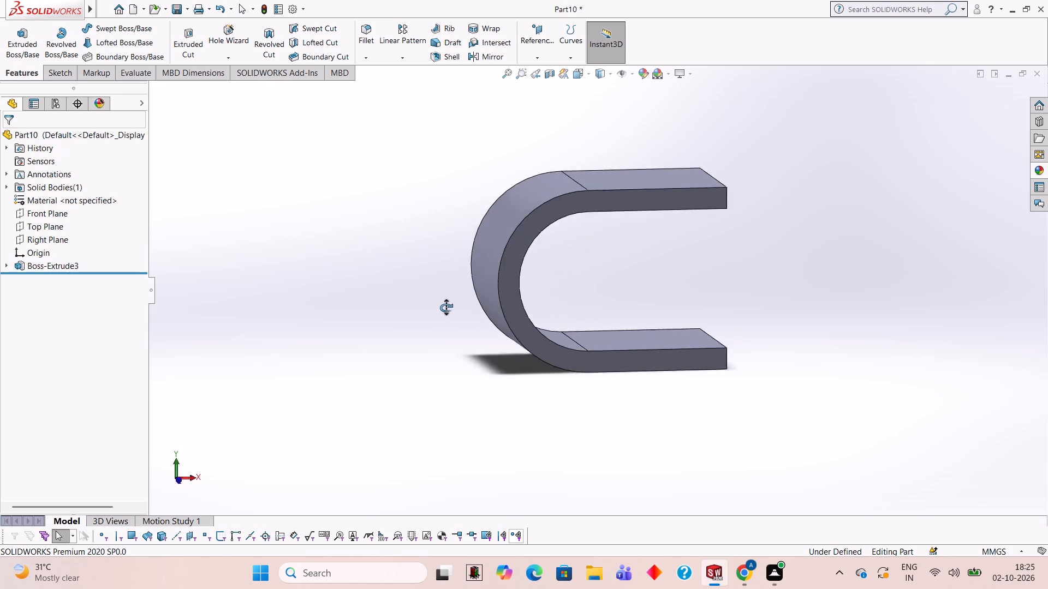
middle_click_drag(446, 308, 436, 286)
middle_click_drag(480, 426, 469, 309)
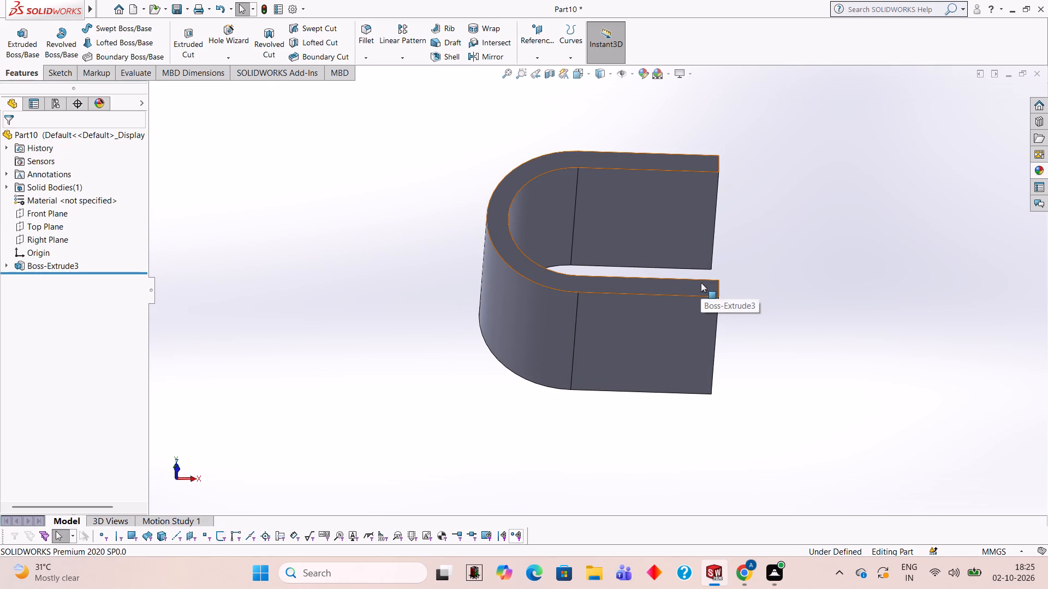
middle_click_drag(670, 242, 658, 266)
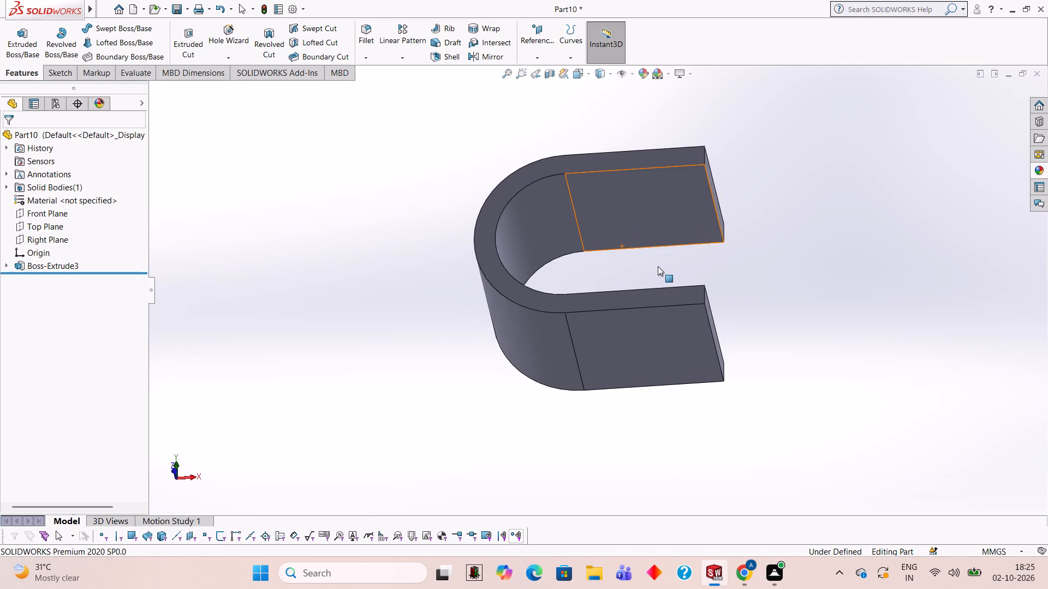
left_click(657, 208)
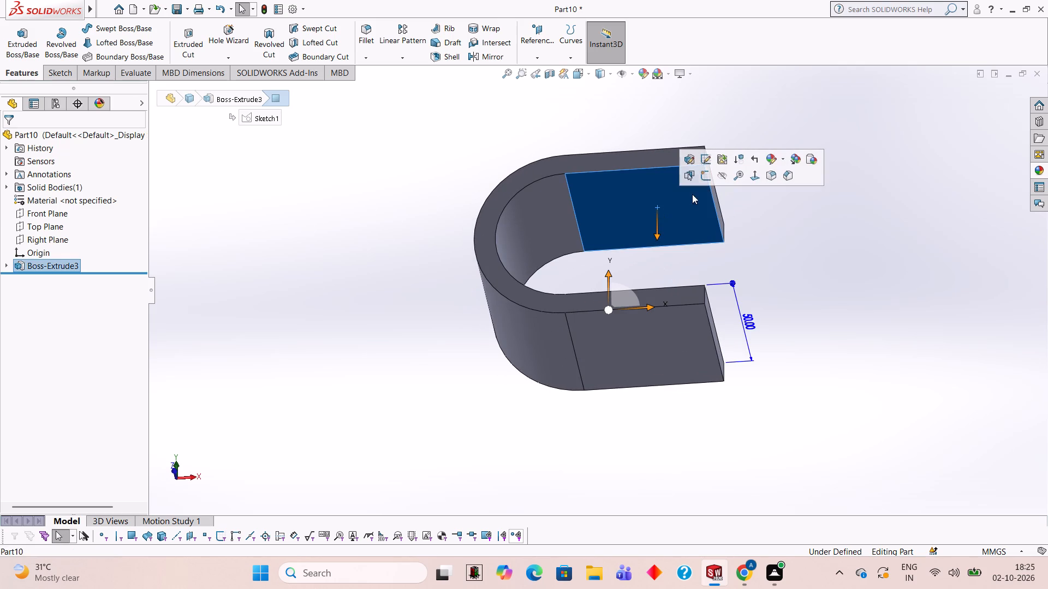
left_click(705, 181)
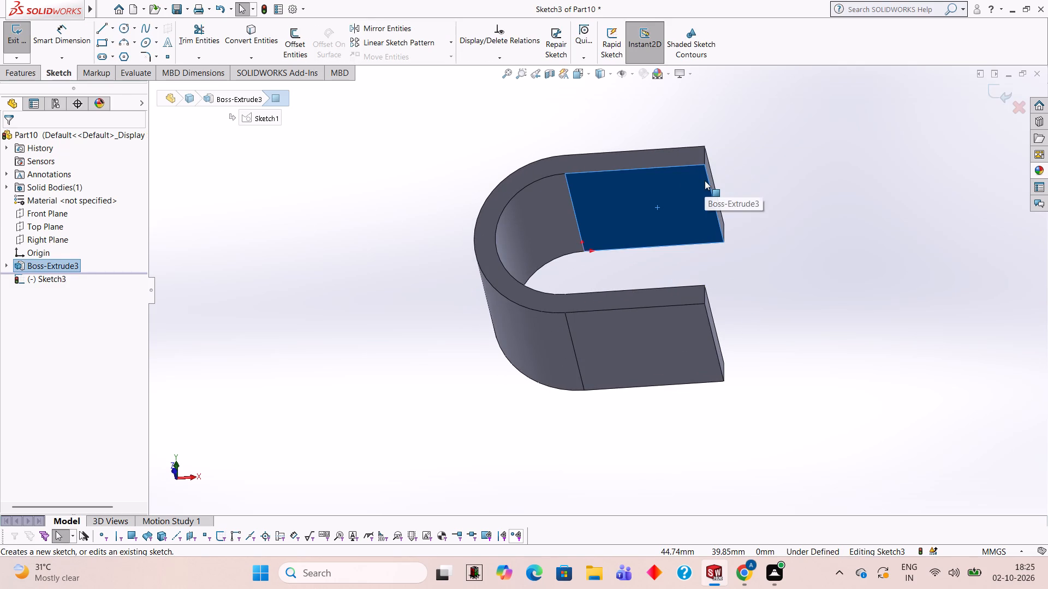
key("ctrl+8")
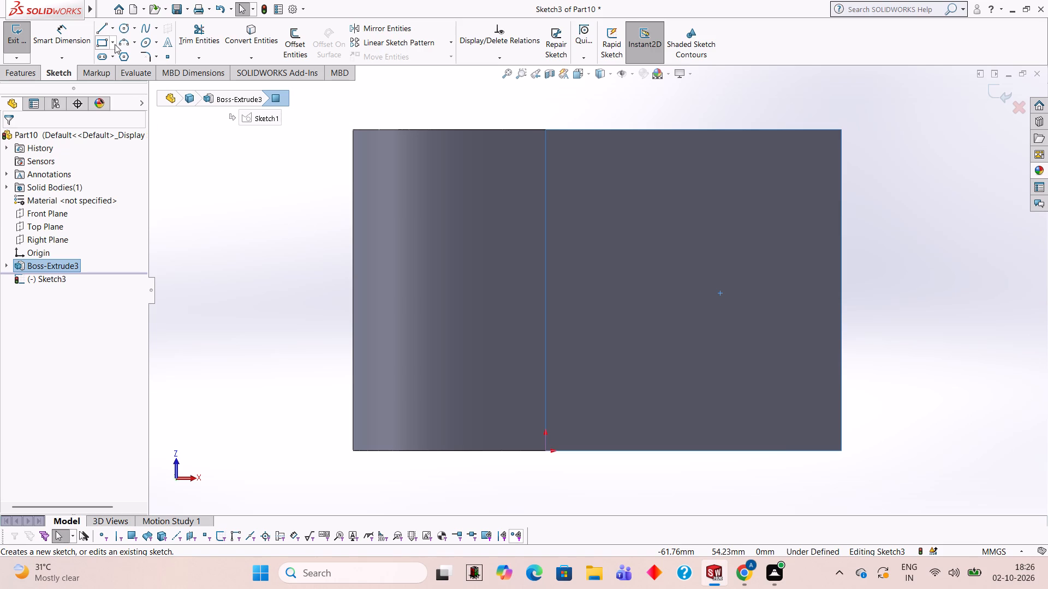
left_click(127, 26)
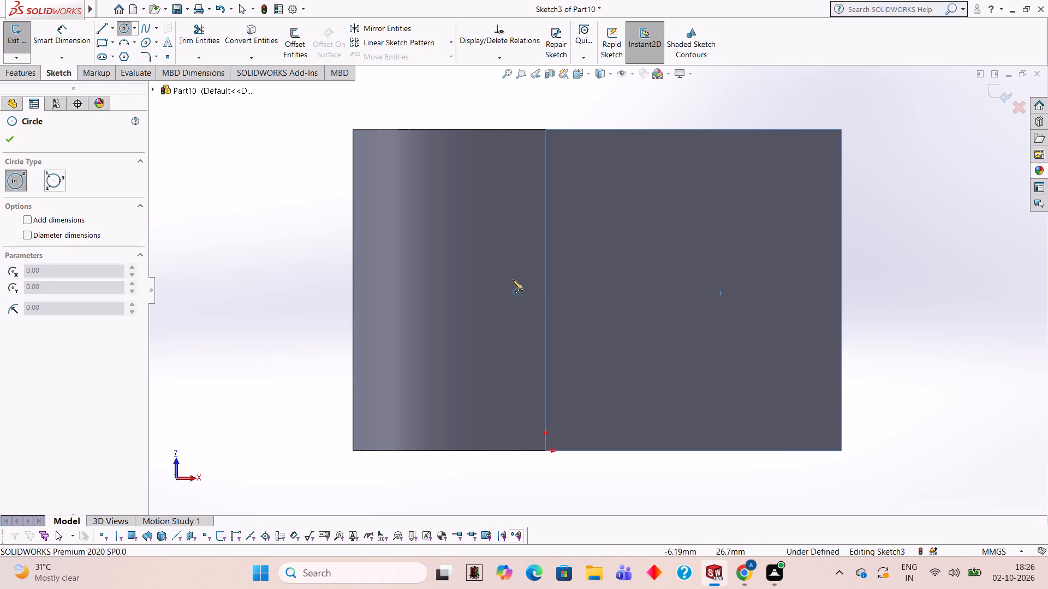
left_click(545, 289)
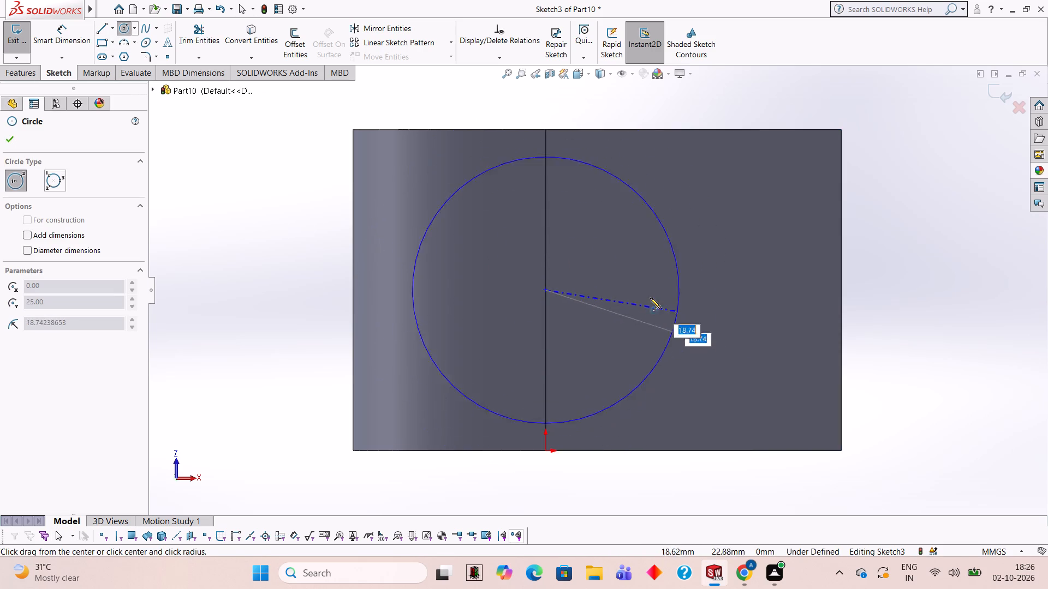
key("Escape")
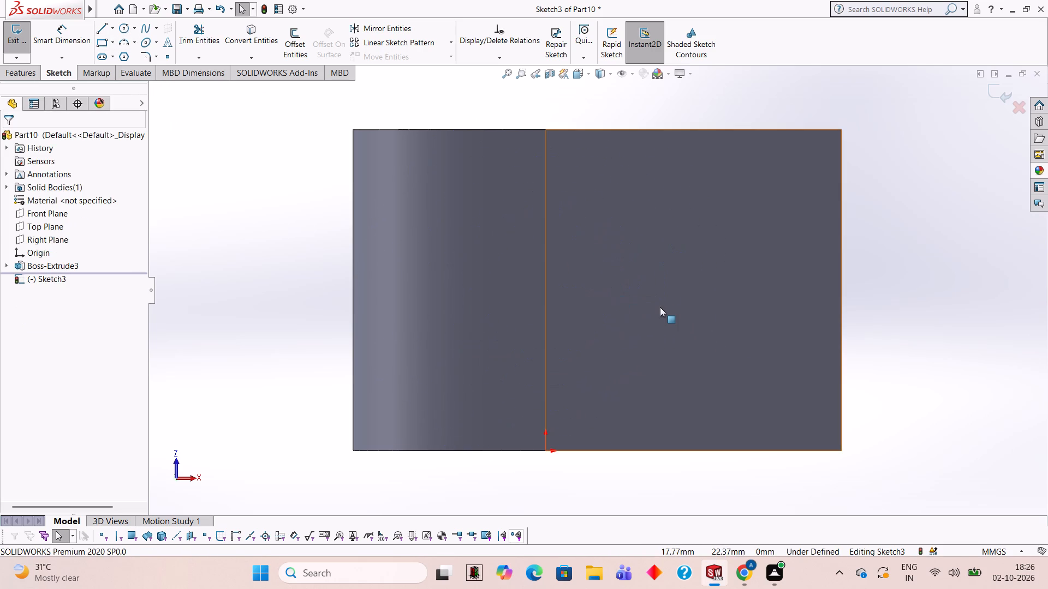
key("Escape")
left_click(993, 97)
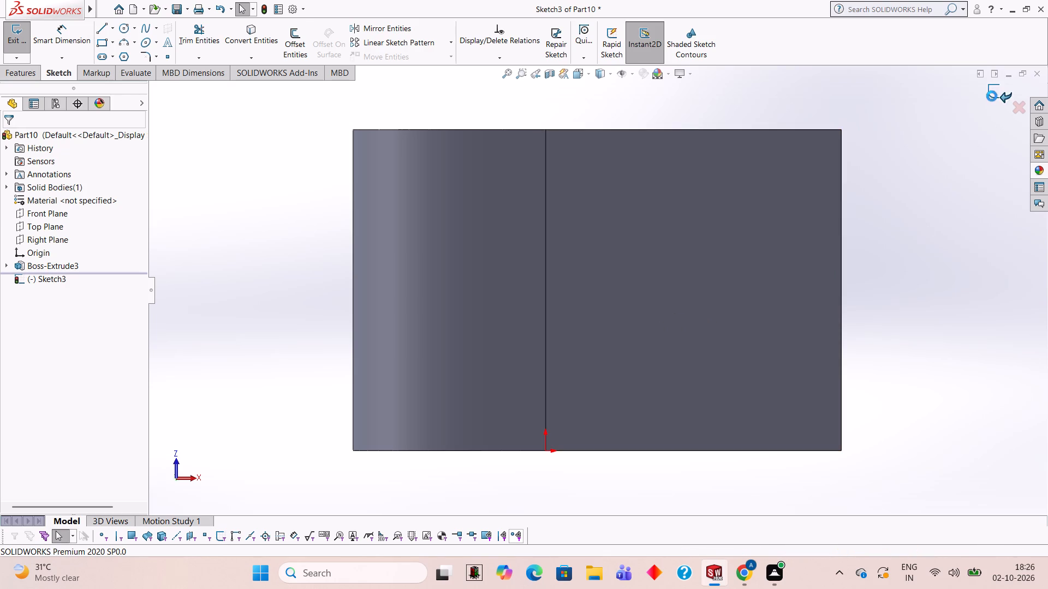
Start a sketch on the body's U-shaped front face and draw a 15 mm radius circle centred on the arc centre.
middle_click_drag(849, 138, 843, 379)
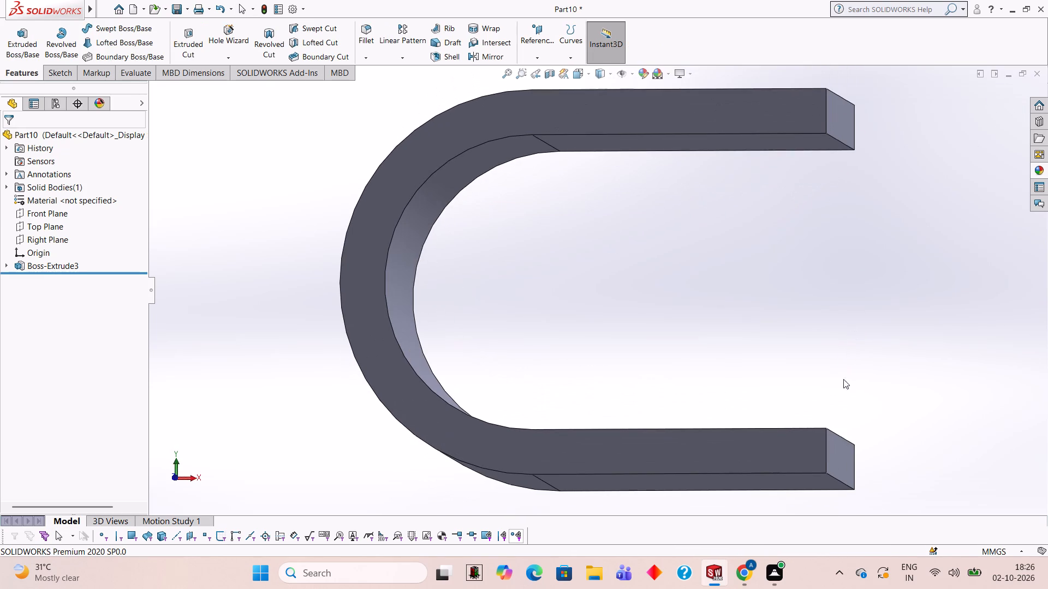
left_click(631, 121)
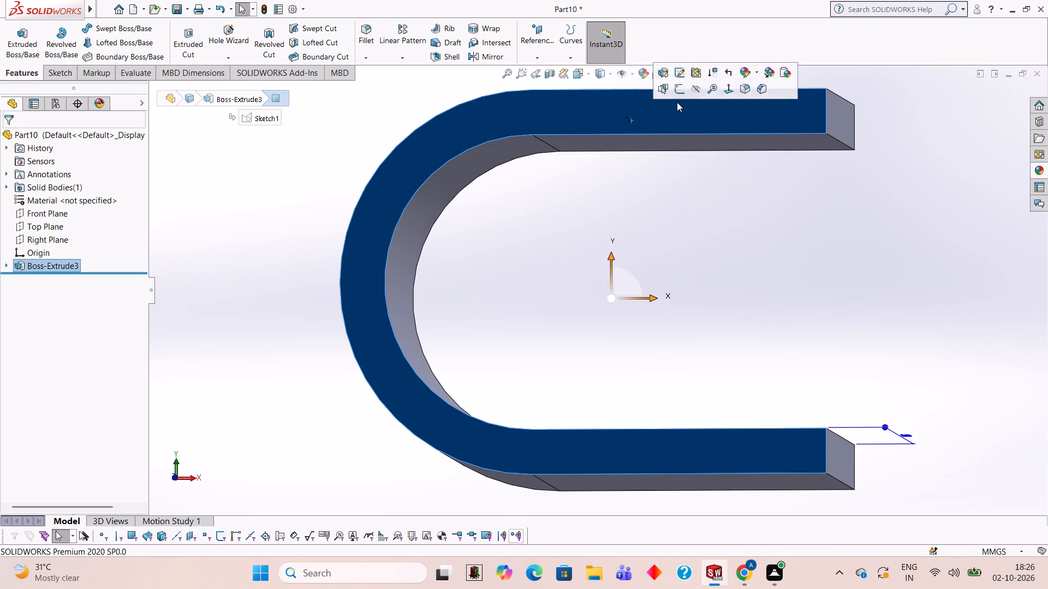
left_click(677, 91)
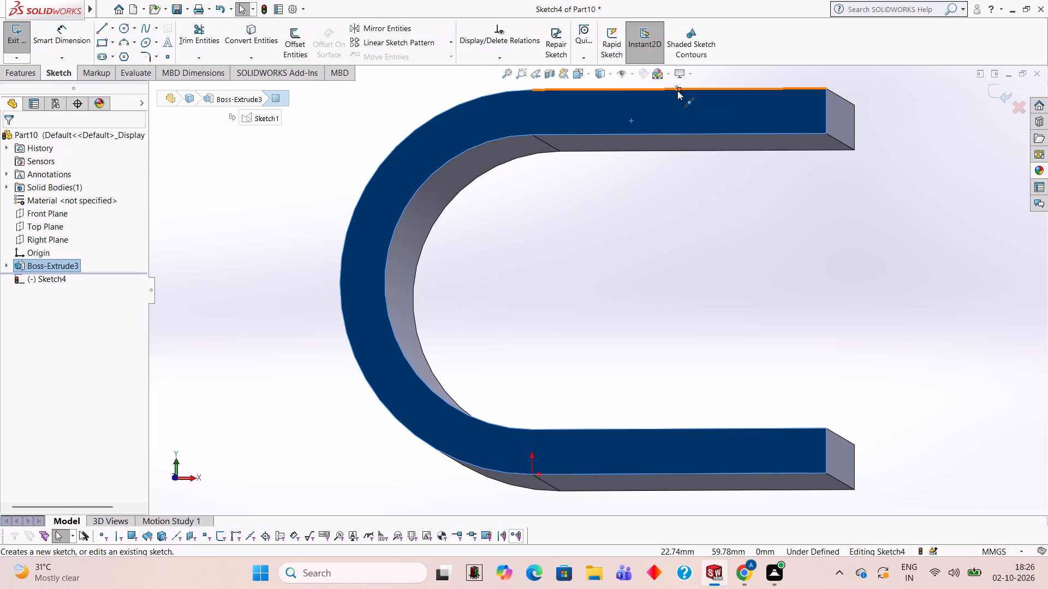
key("ctrl+8")
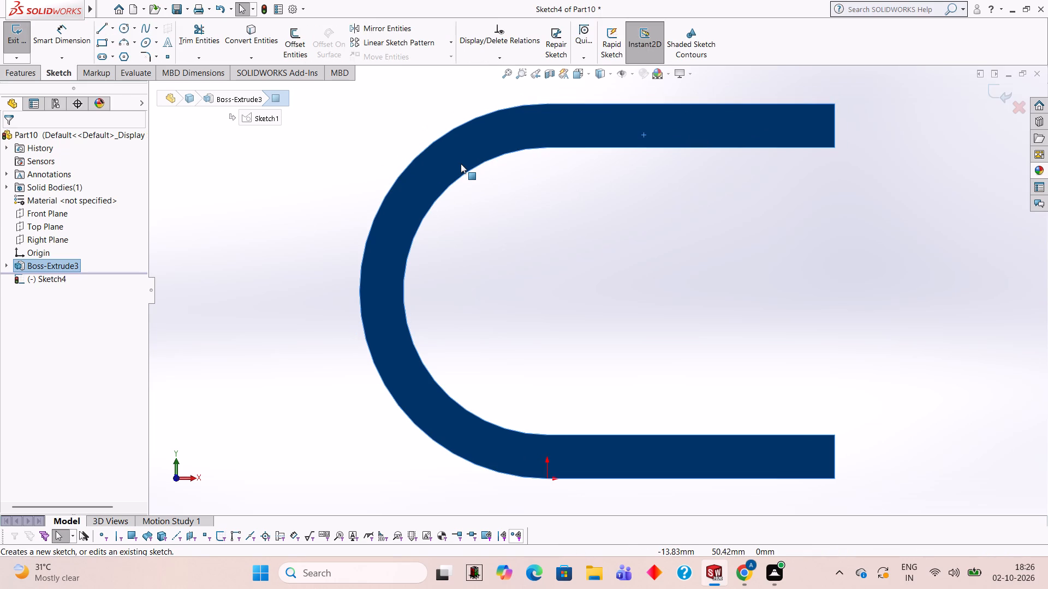
left_click(123, 30)
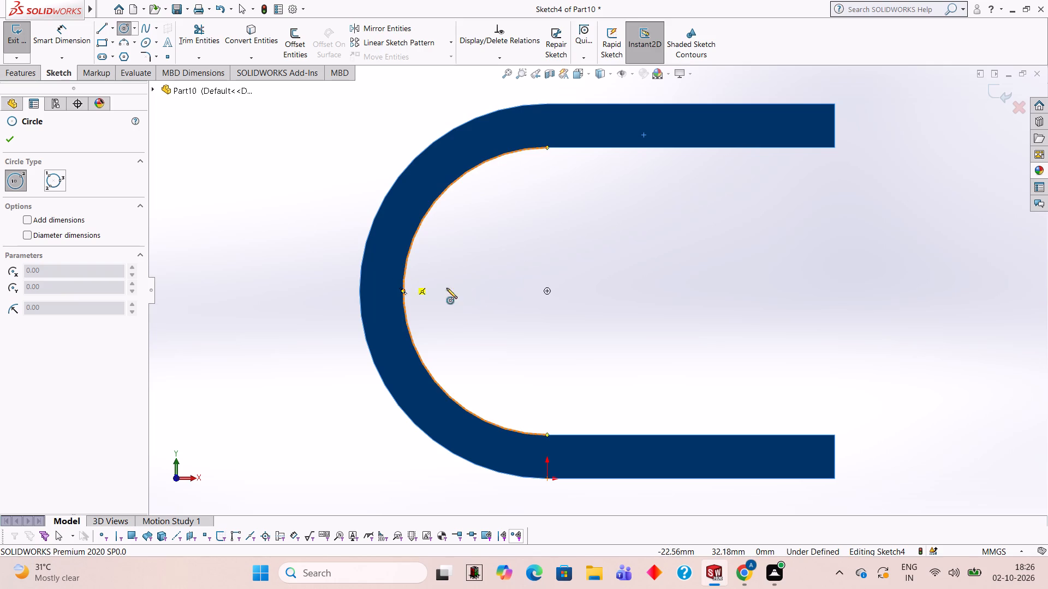
left_click(546, 291)
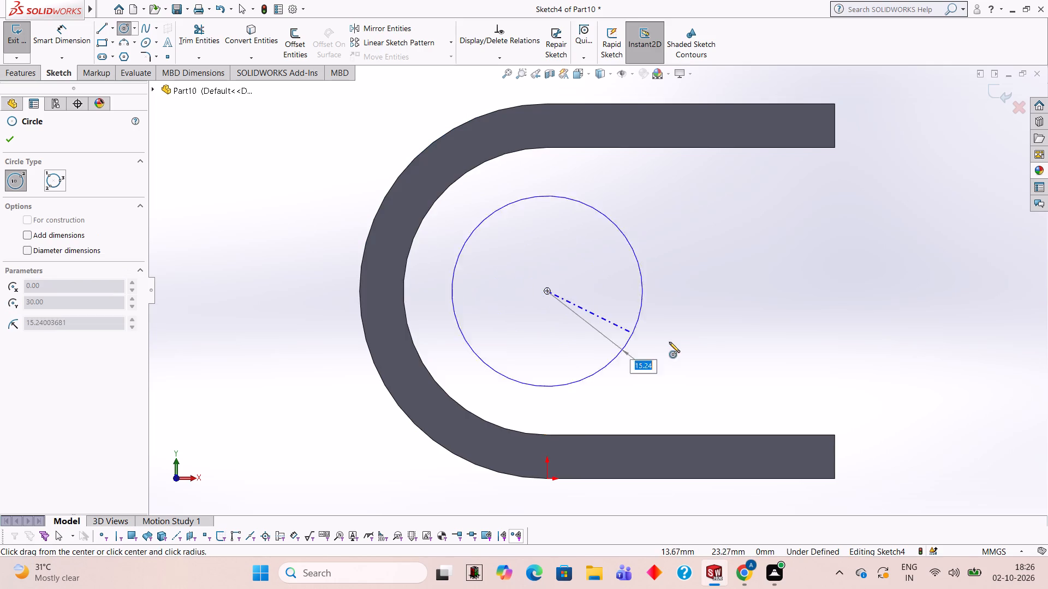
type("15")
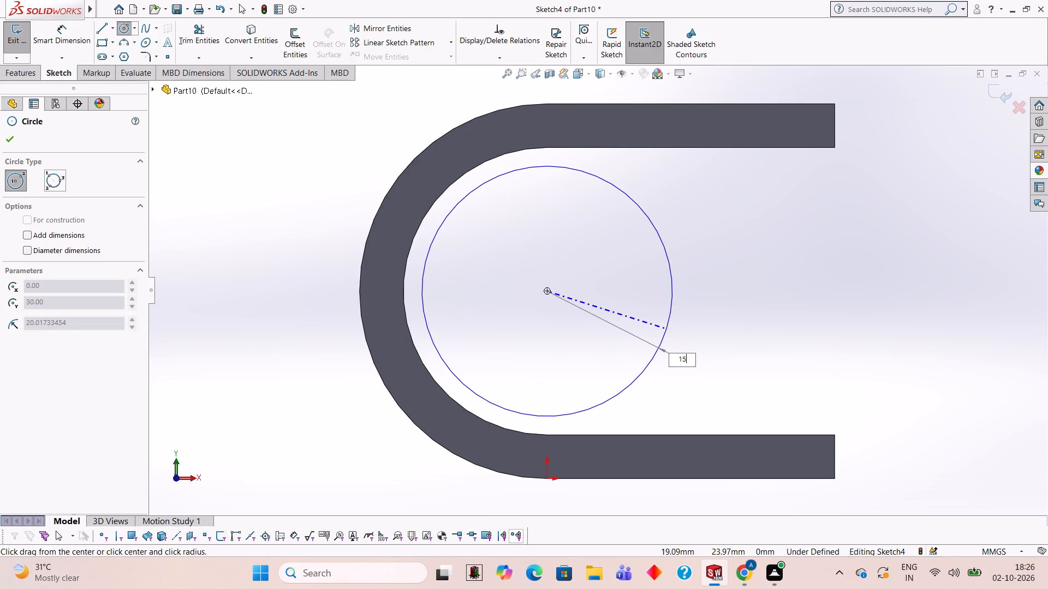
key("Return")
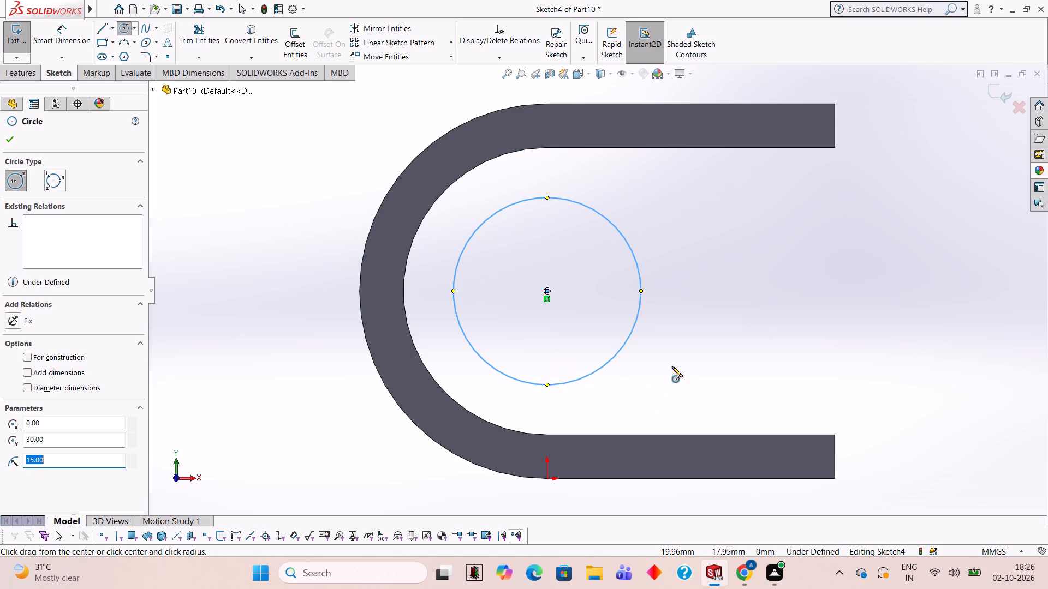
Draw a concentric circle of 23 mm radius around the 15 mm radius circle.
left_click(545, 289)
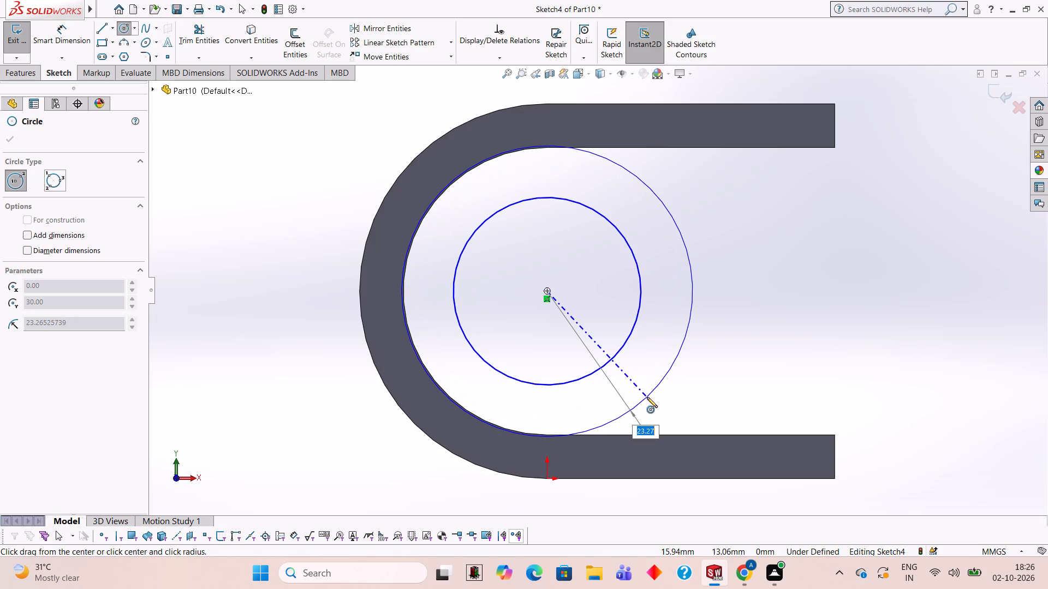
key("2")
key("3")
key("Return")
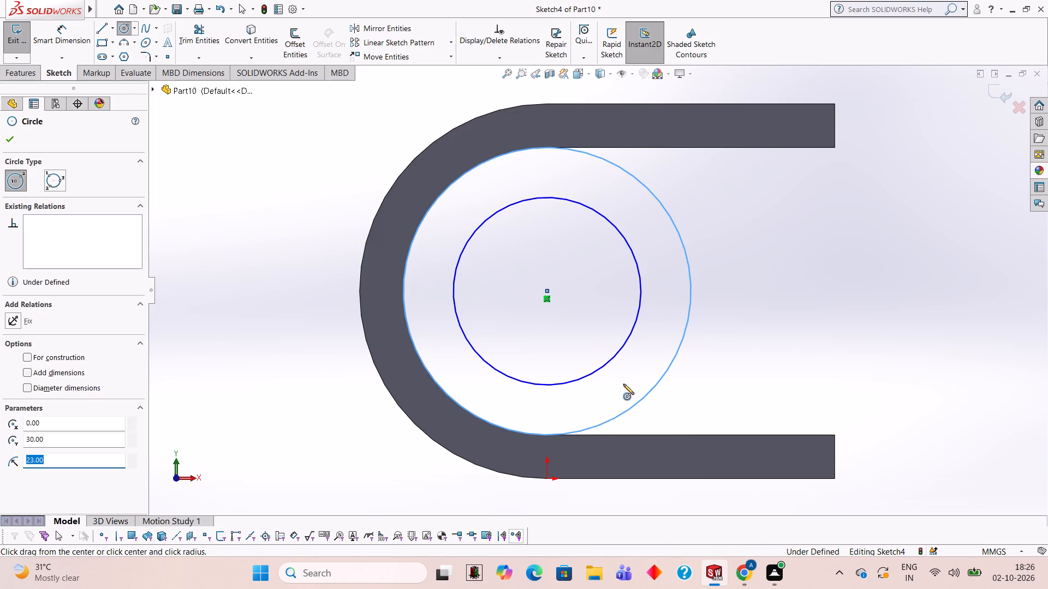
Draw 46 mm horizontal lines from the 23 mm circle's top and bottom points to the inner end corners of both legs.
left_click(106, 29)
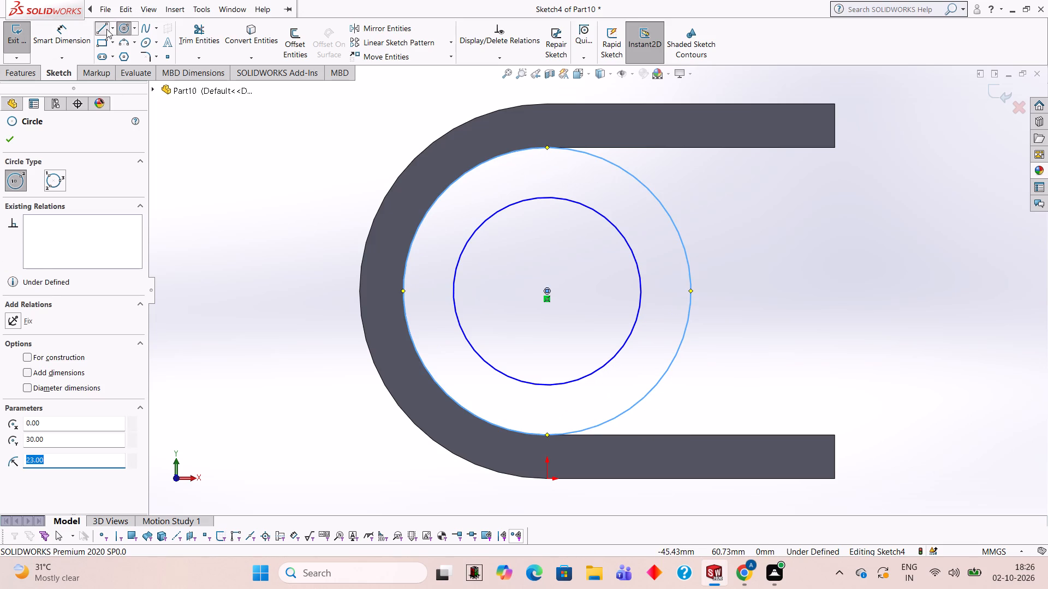
left_click(545, 146)
left_click(833, 147)
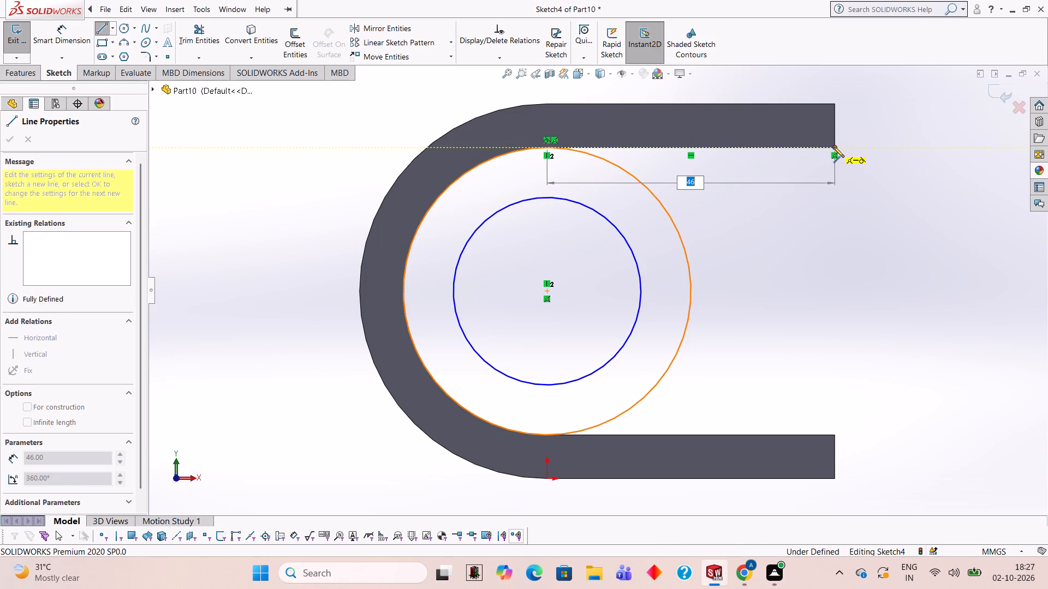
key("Escape")
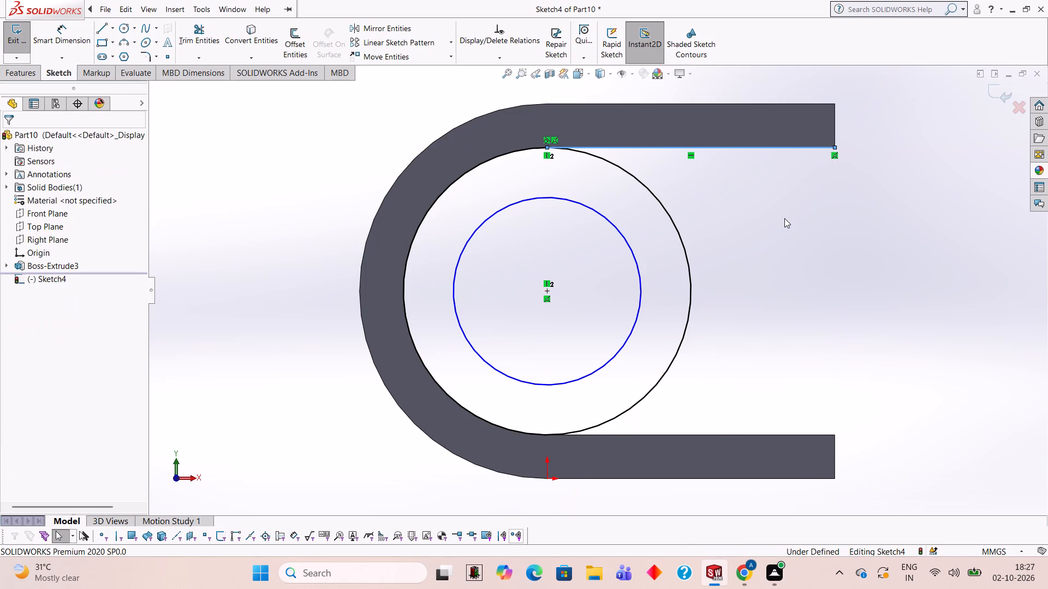
left_click(102, 31)
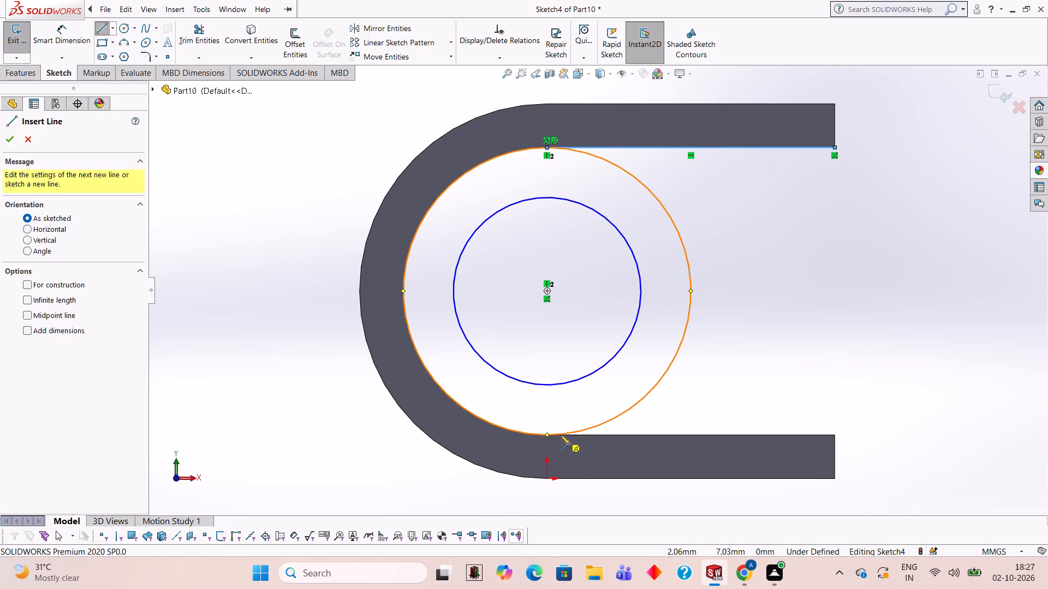
left_click(547, 435)
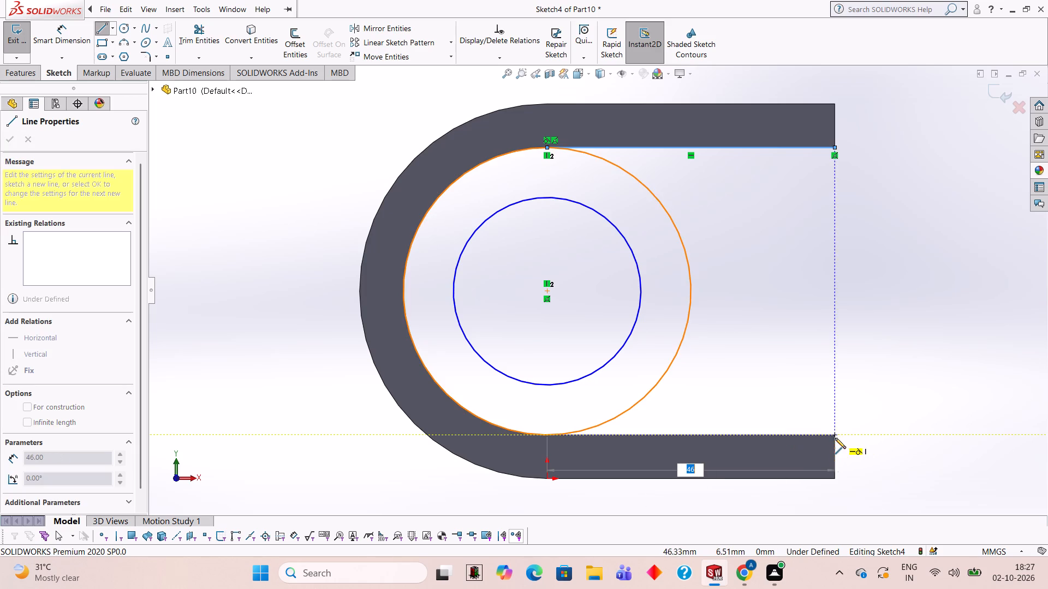
left_click(832, 435)
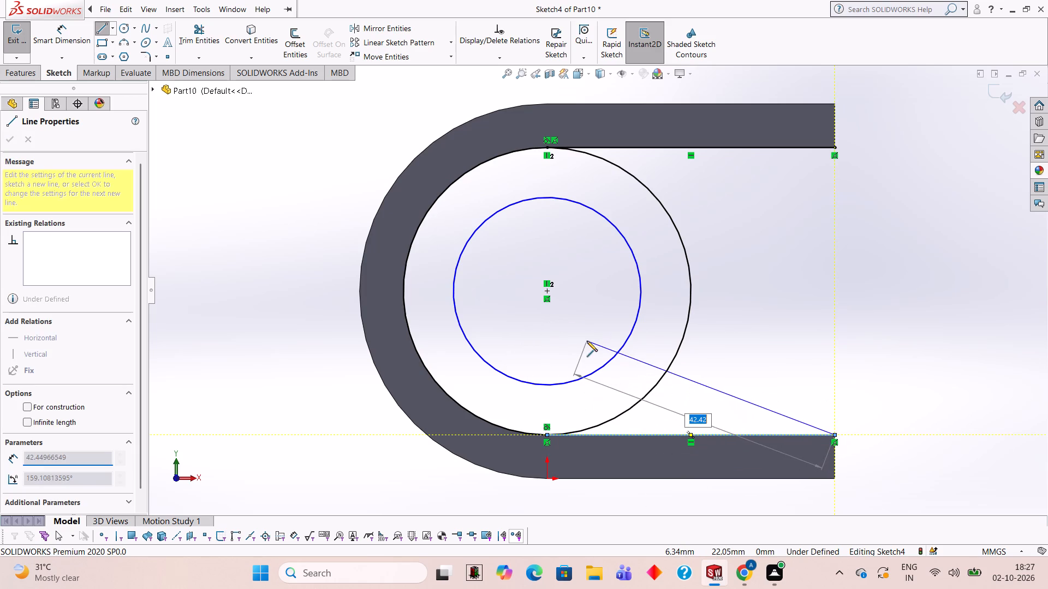
key("Escape")
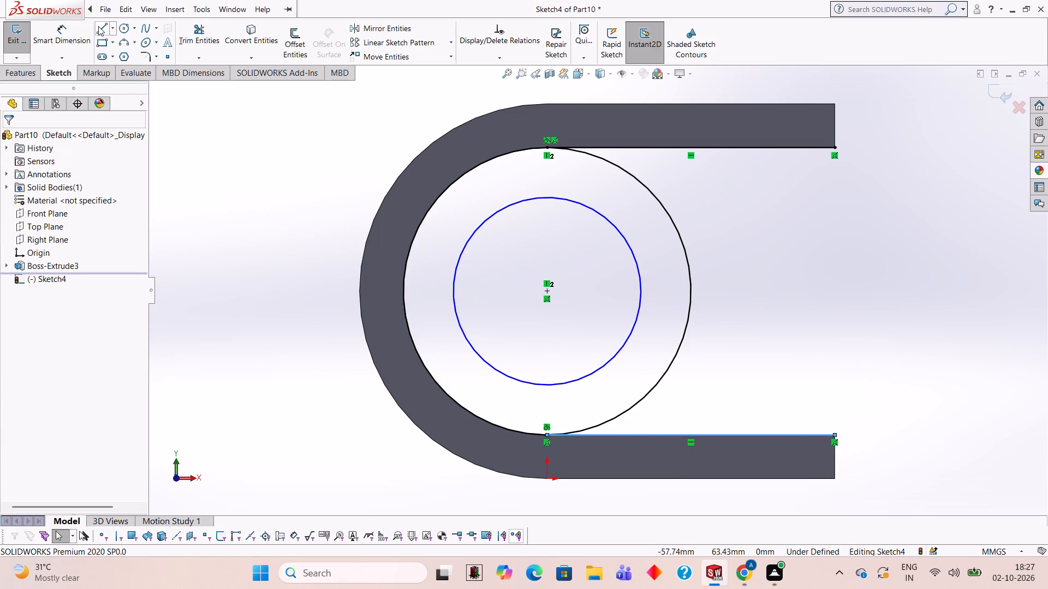
Draw a 46 mm horizontal line from the 15 mm circle's bottom point and close it to the lower leg's inner corner with an 8 mm vertical line.
left_click(98, 26)
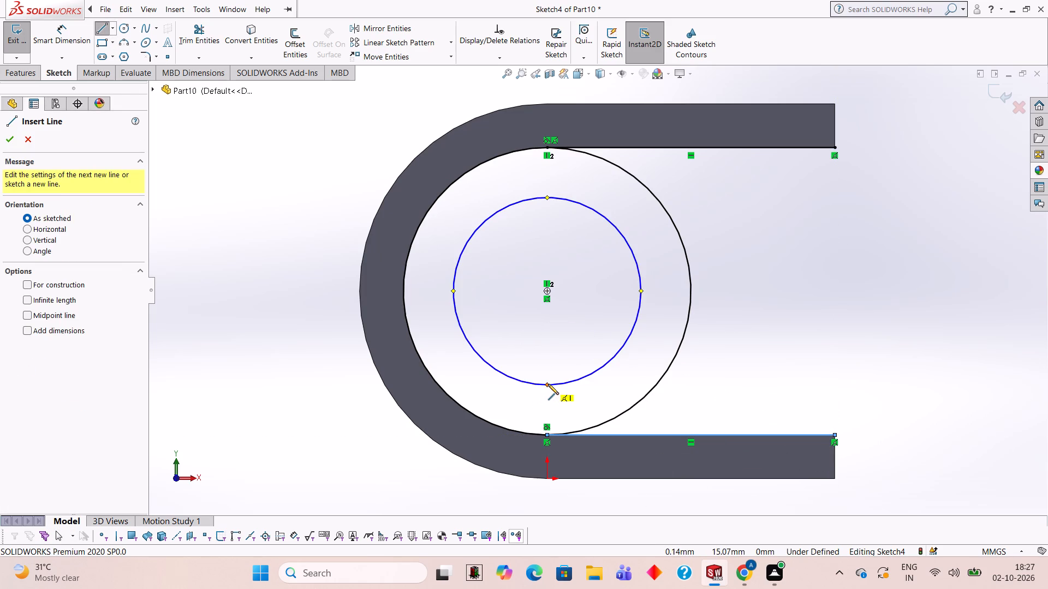
left_click(546, 384)
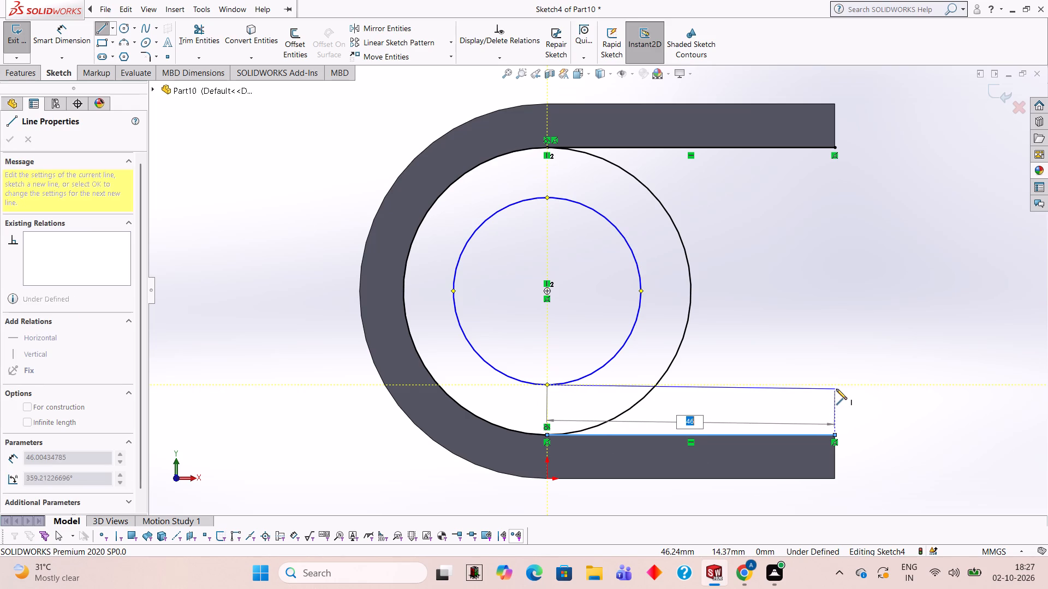
left_click(836, 384)
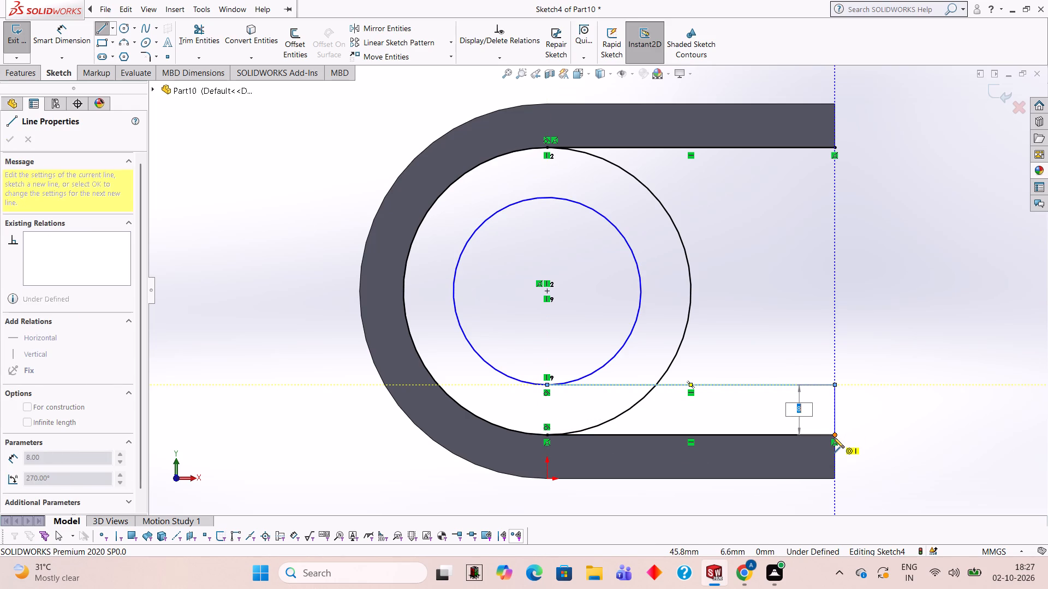
left_click(833, 437)
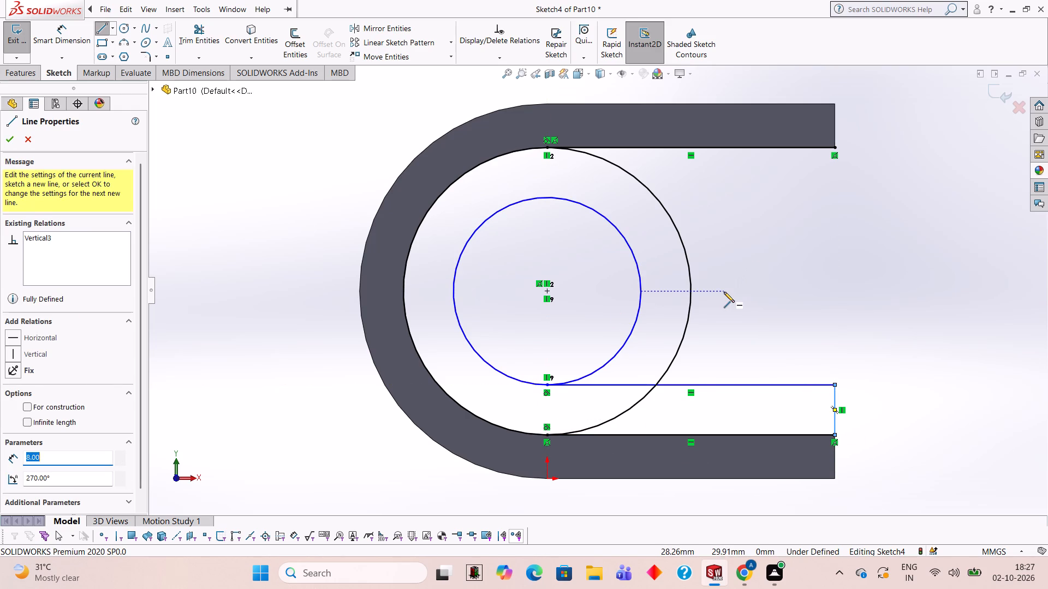
key("Escape")
Draw a 46 mm horizontal line from the 15 mm circle's top point and close it vertically to the upper leg's inner corner.
left_click(108, 32)
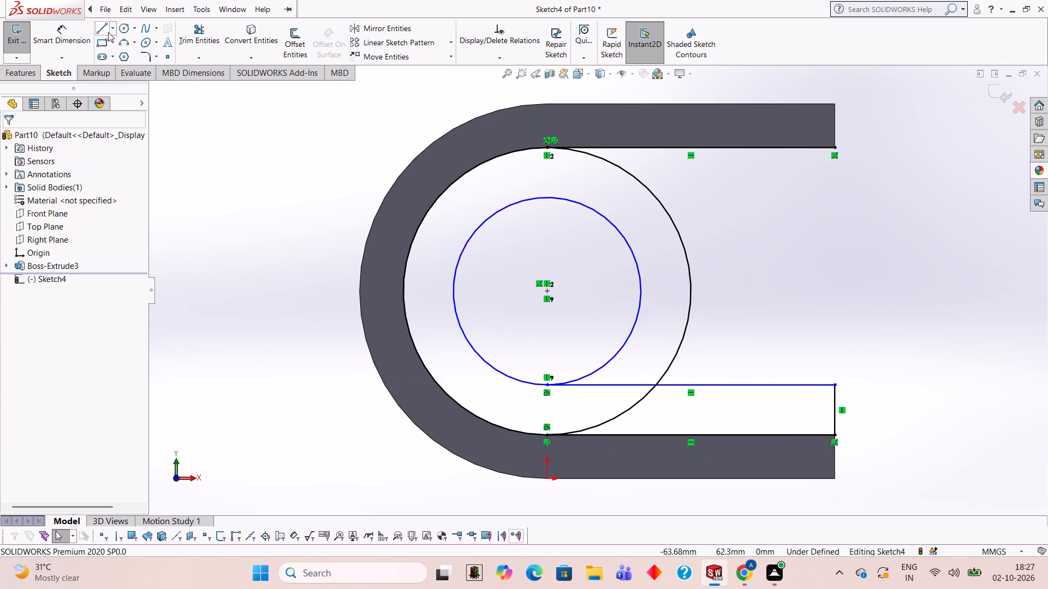
left_click(547, 199)
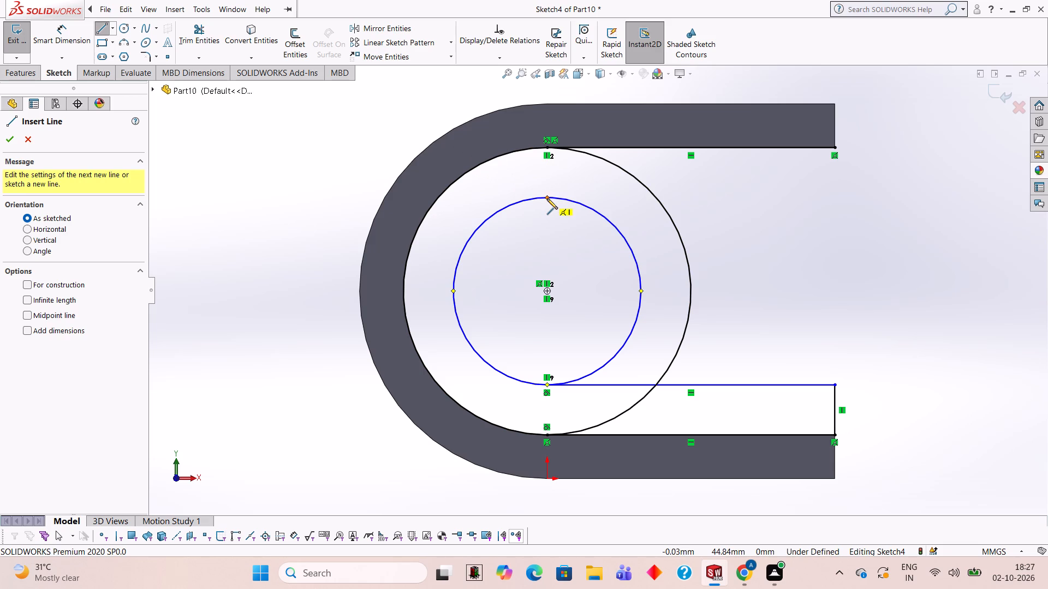
left_click(836, 196)
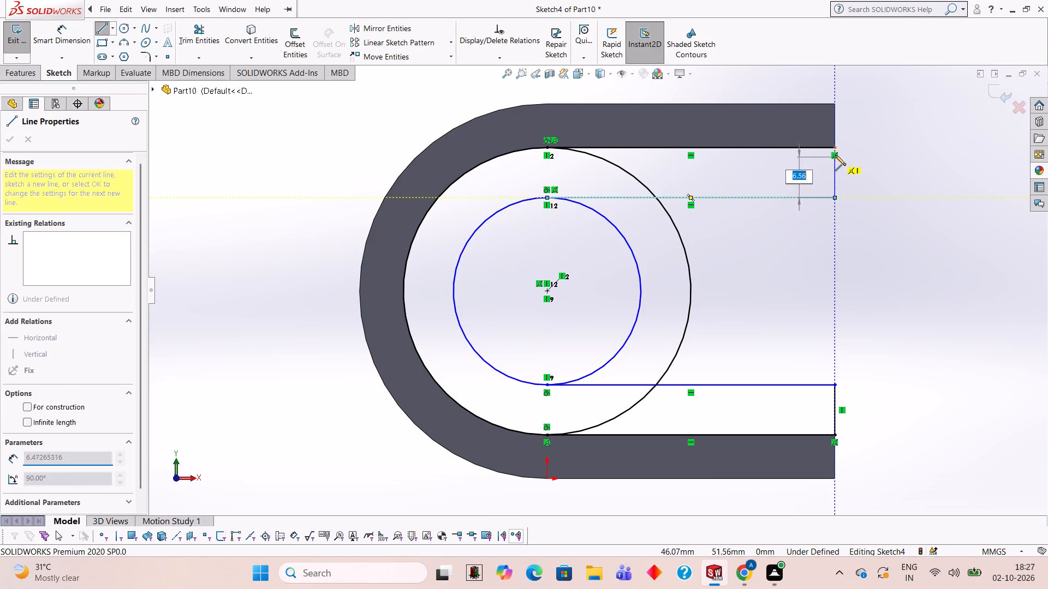
left_click(836, 146)
Trim away the halves of the 15 mm and 23 mm circles facing the open end, leaving a closed U profile.
left_click(216, 28)
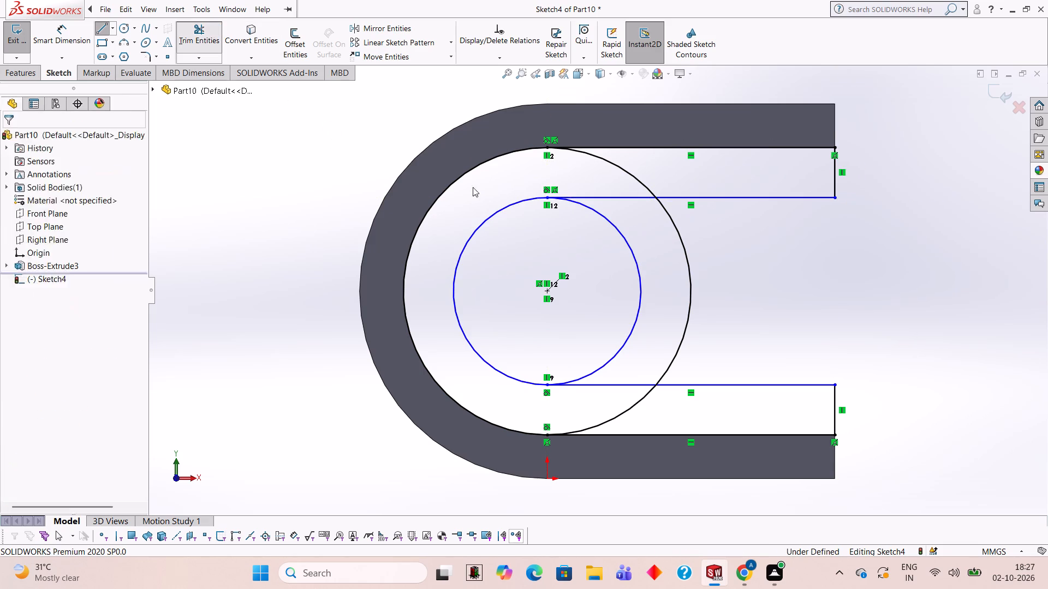
left_click(639, 302)
left_click(689, 304)
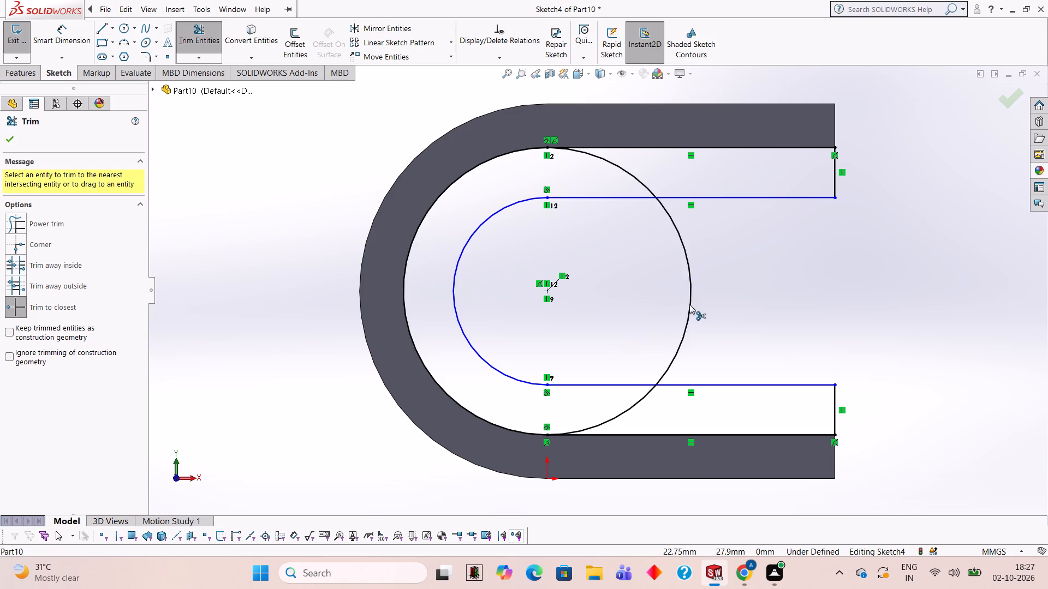
left_click(638, 177)
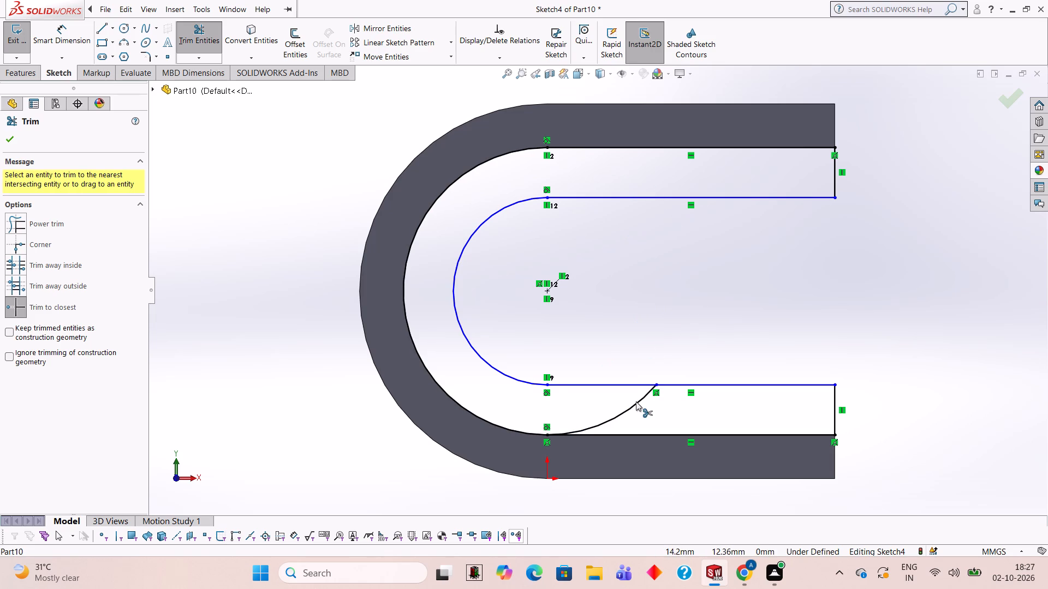
left_click(636, 401)
Extrude the inner U profile 50 mm blind in the reversed direction along the existing body, with the result merged.
middle_click_drag(730, 402, 725, 277)
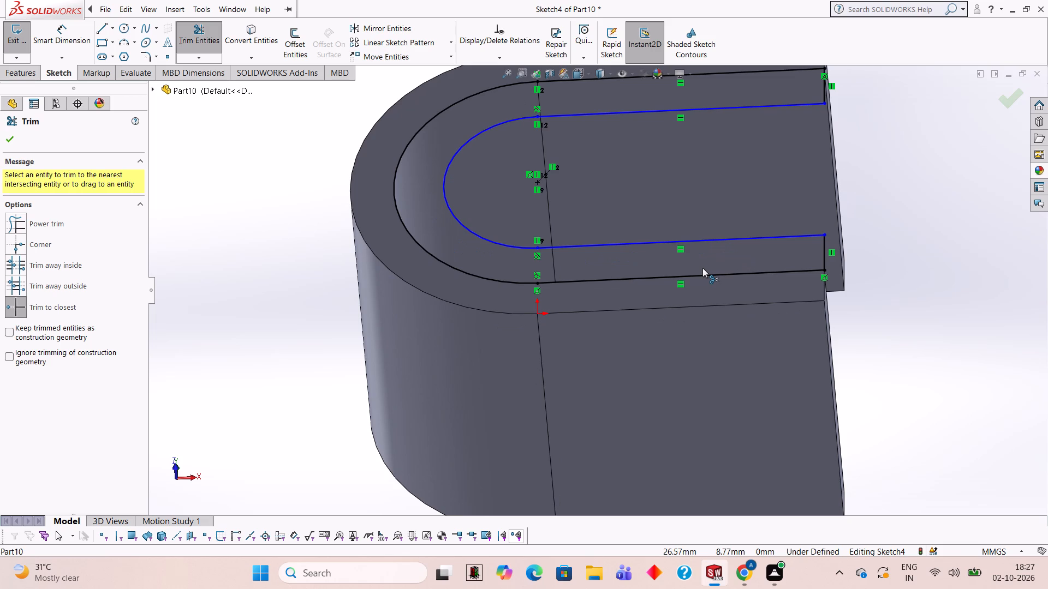
left_click(38, 70)
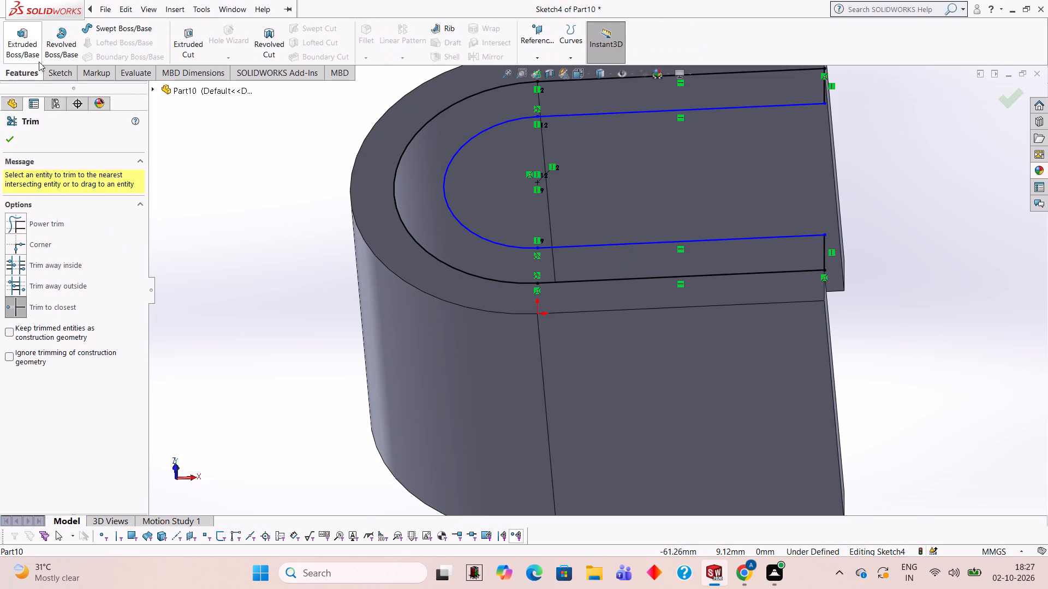
left_click(31, 52)
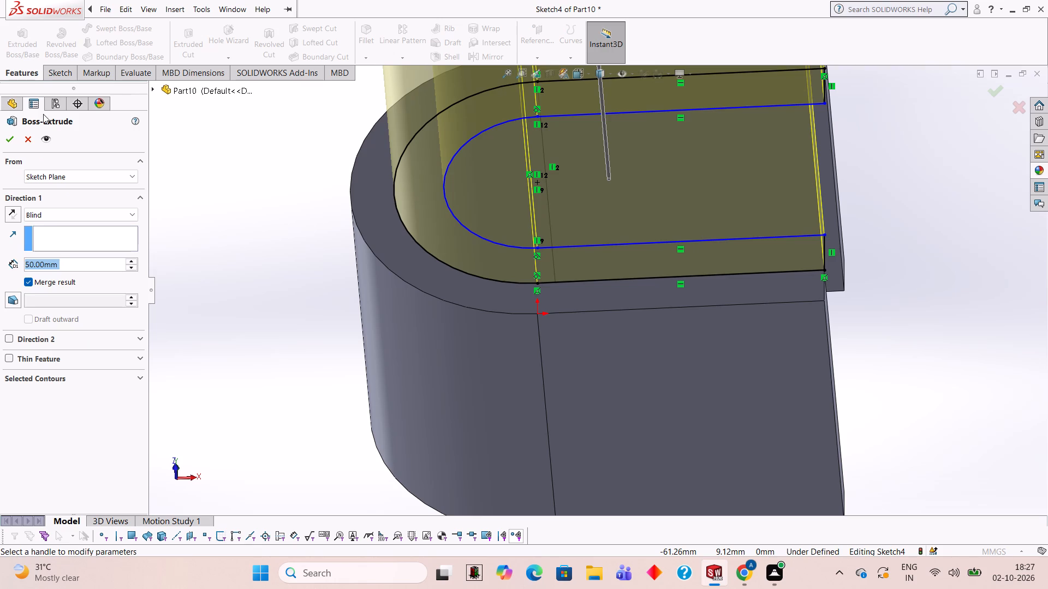
left_click(19, 211)
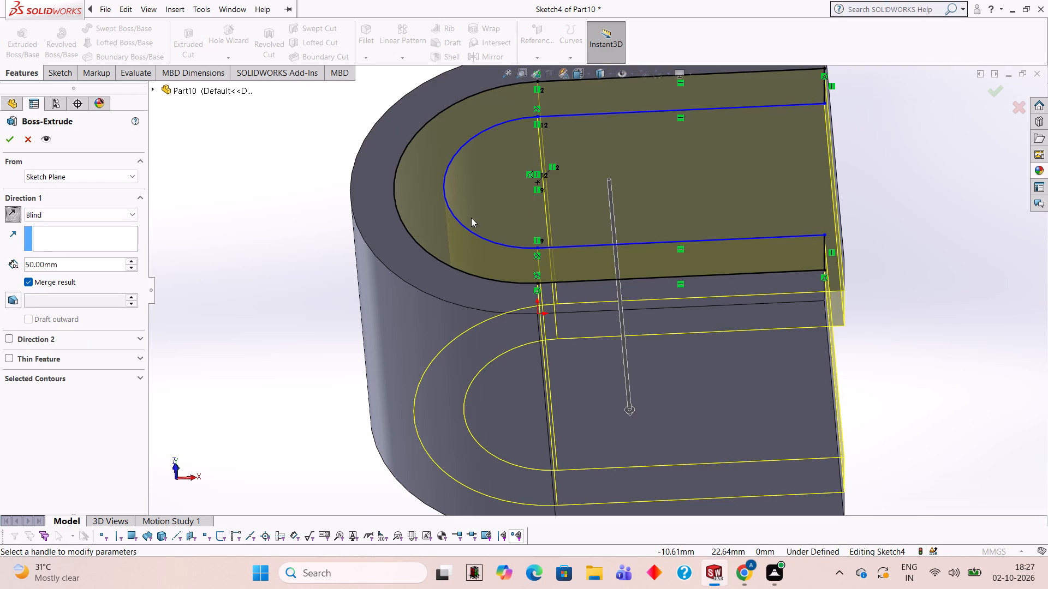
middle_click_drag(466, 218, 465, 290)
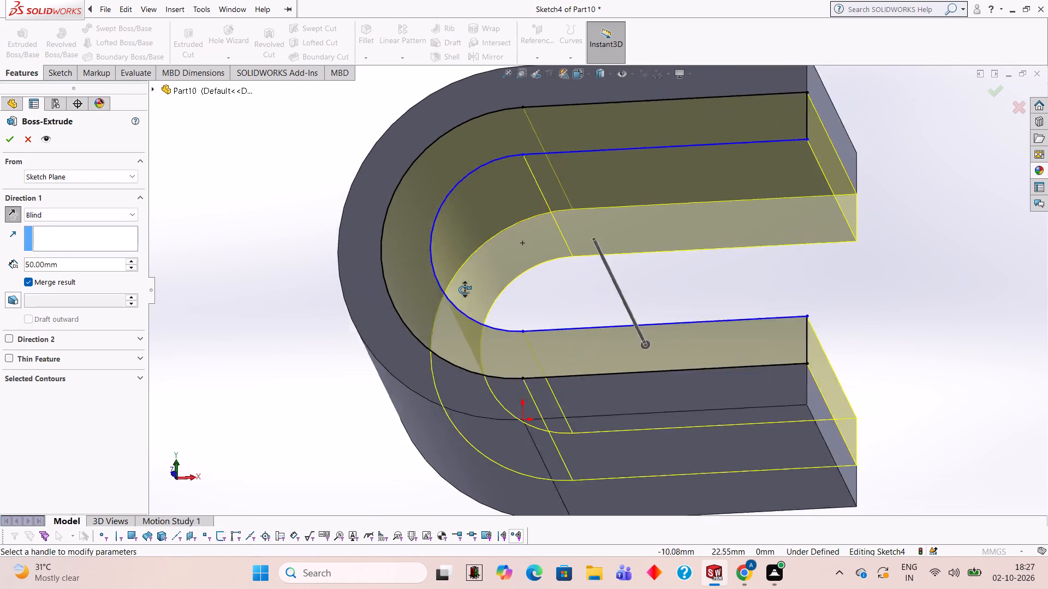
middle_click_drag(465, 290, 455, 272)
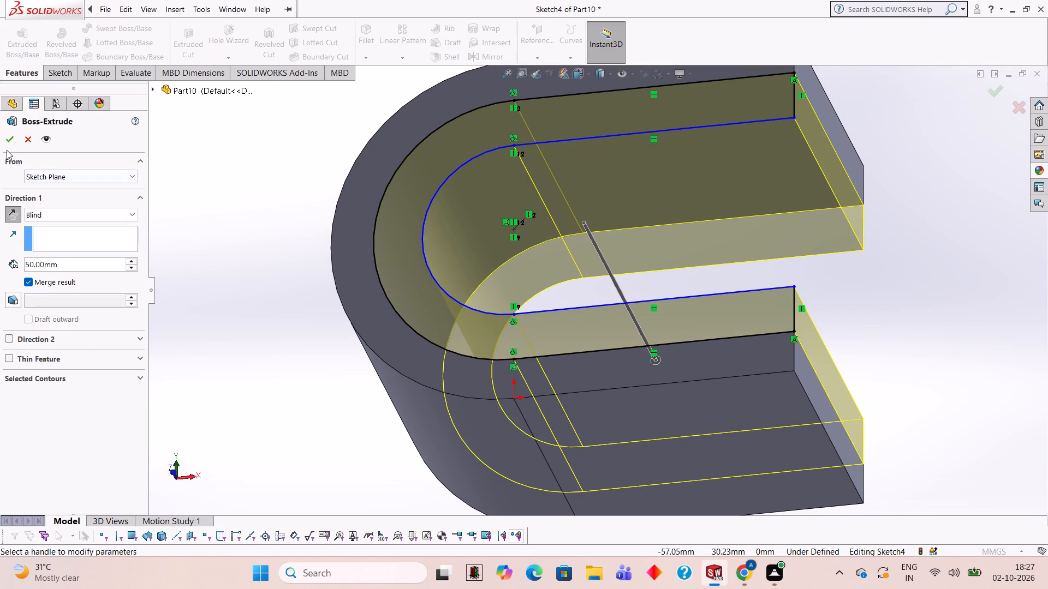
left_click(8, 143)
left_click(233, 254)
Start a sketch on the merged body's U-shaped front face and draw a 15 mm radius circle centred on the arc centre.
scroll(467, 290, "up", 2)
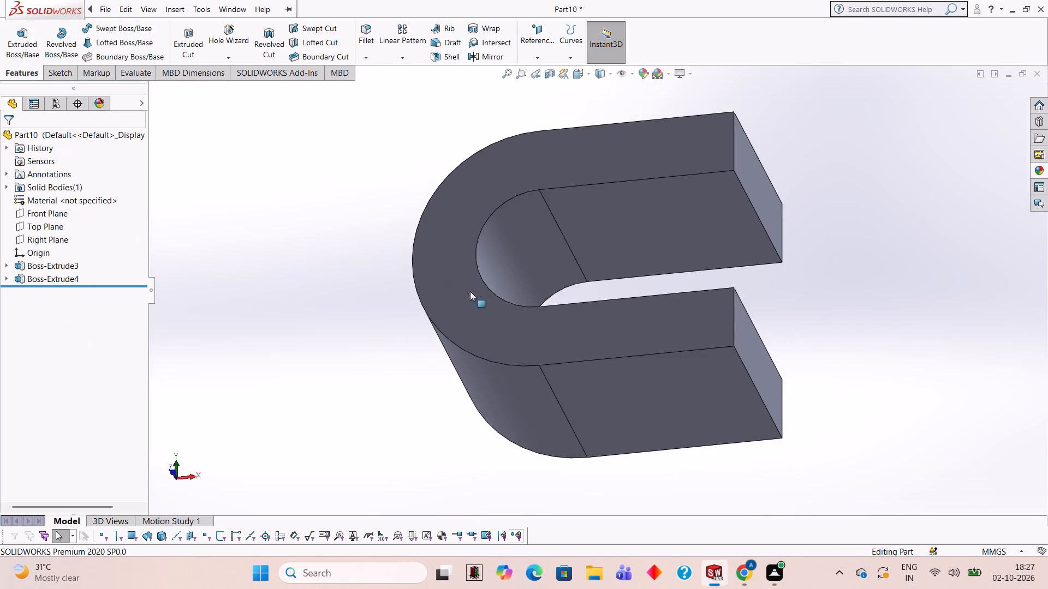
middle_click_drag(530, 330, 556, 341)
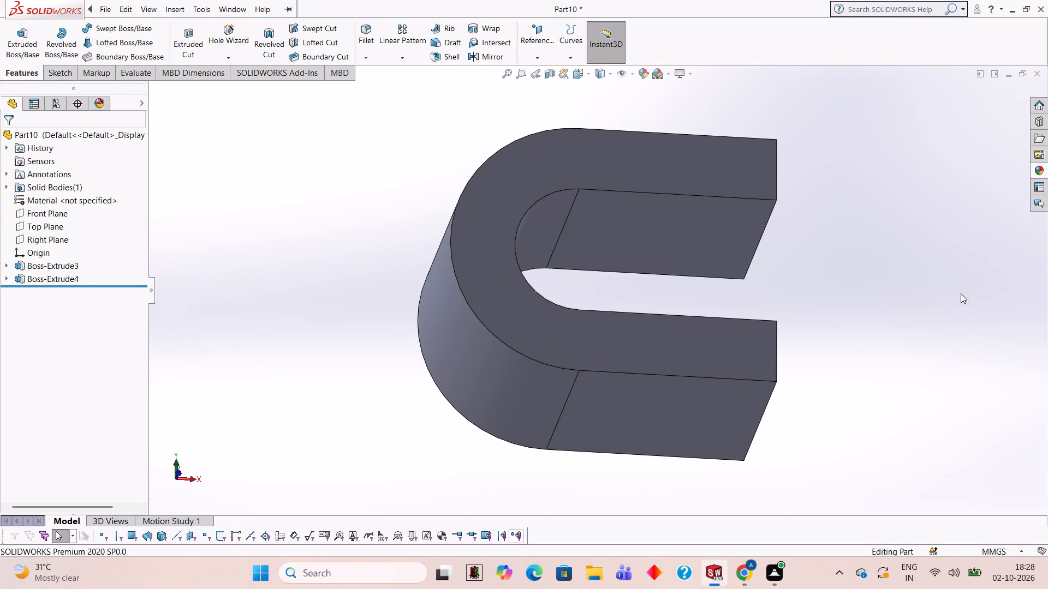
left_click(601, 157)
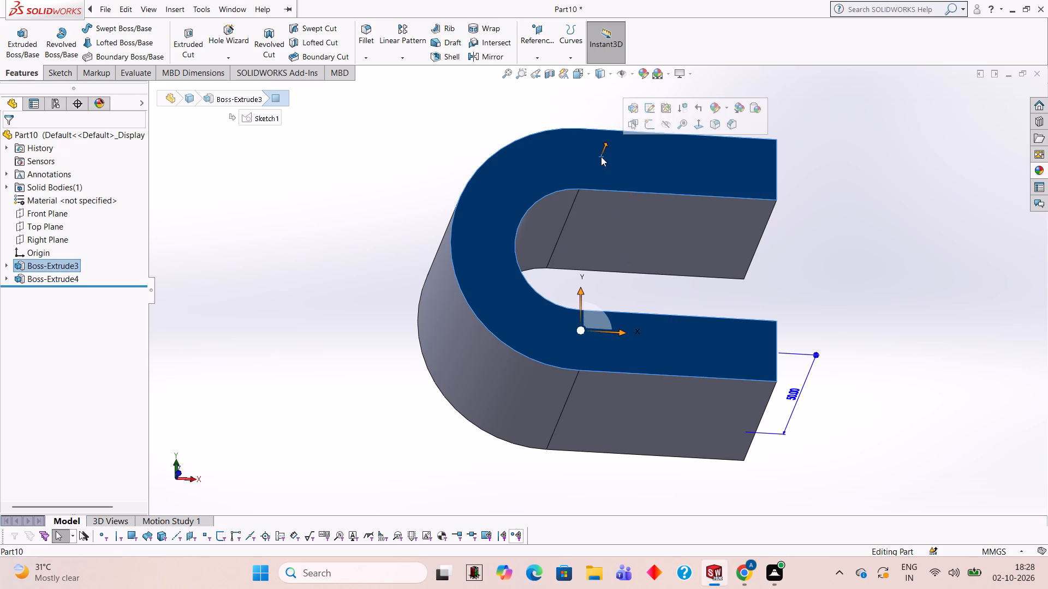
left_click(649, 129)
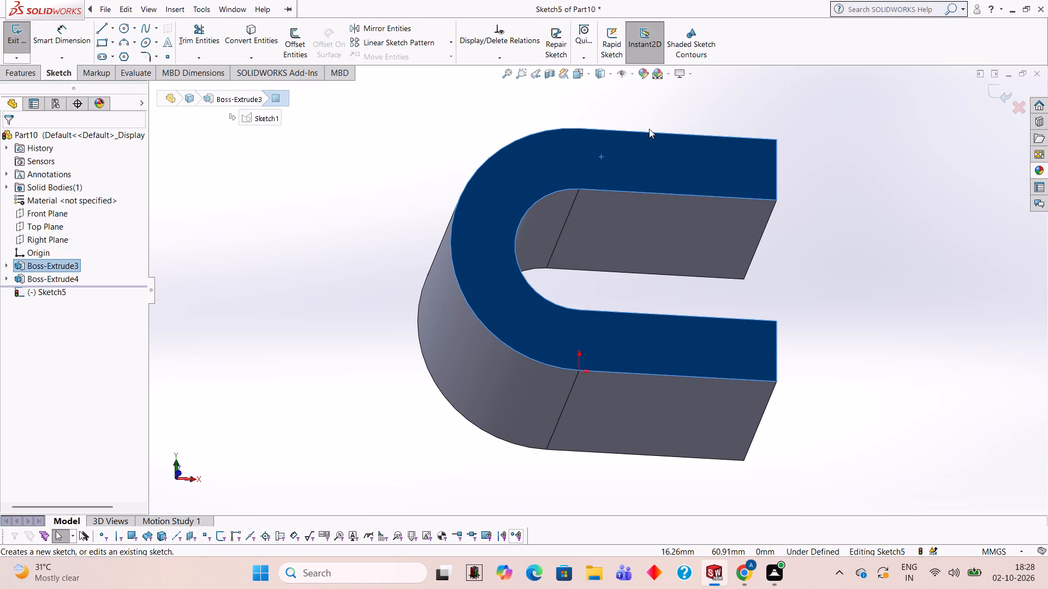
key("ctrl+8")
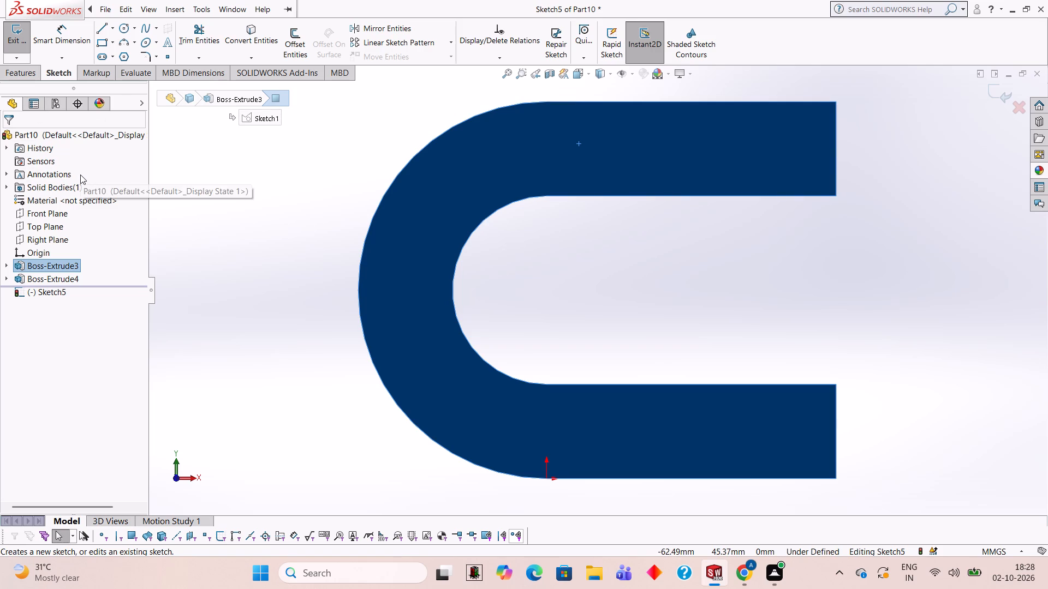
middle_click(527, 379)
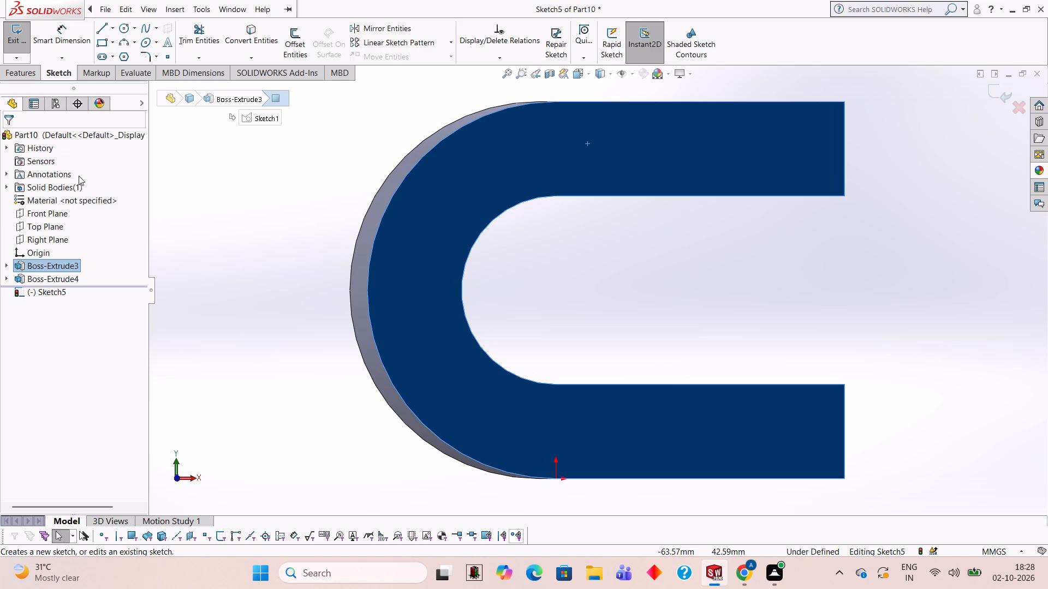
left_click(118, 32)
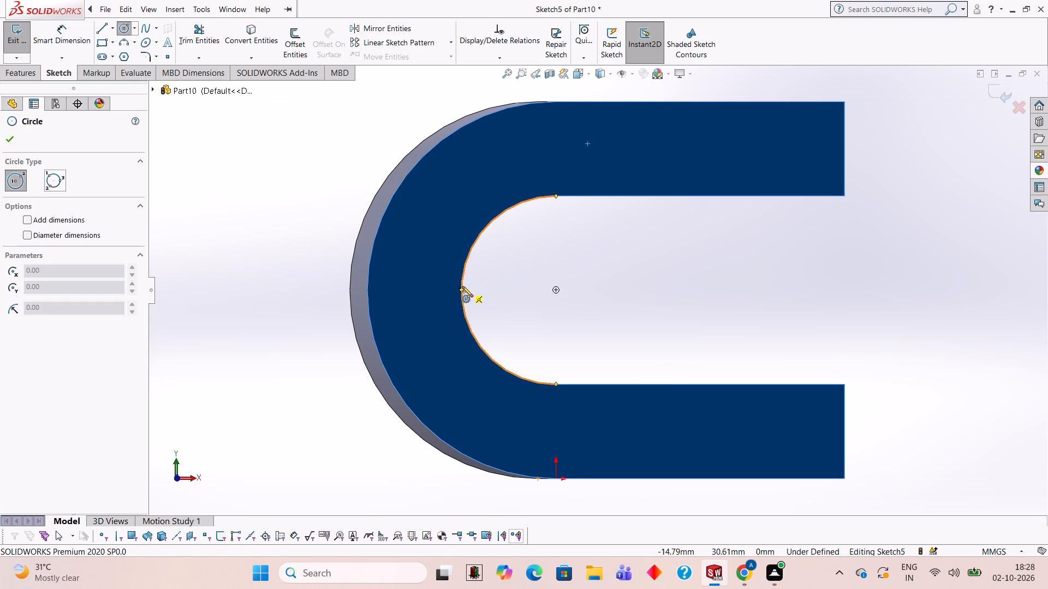
left_click(555, 289)
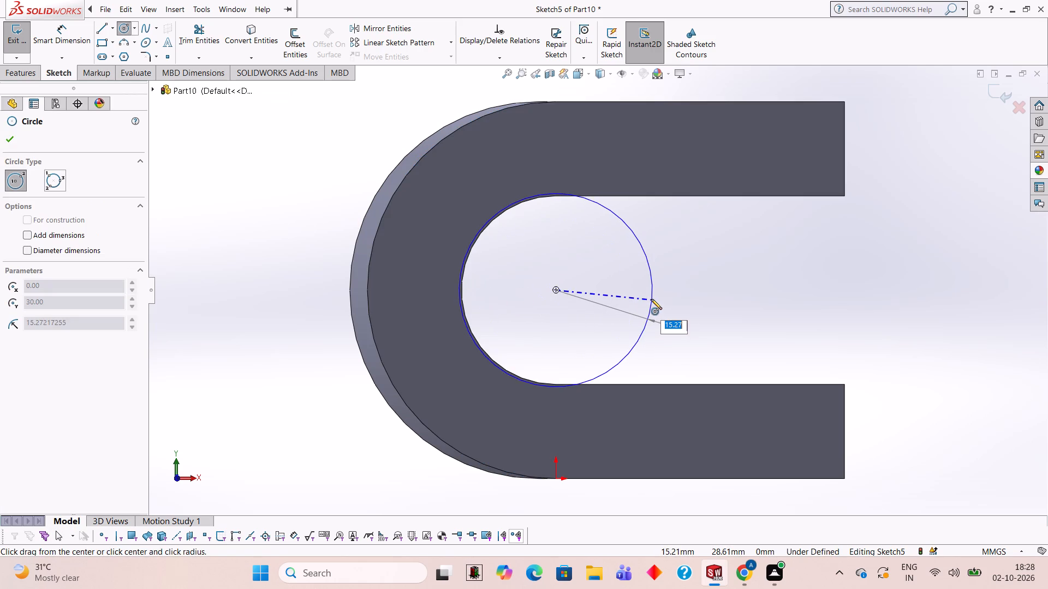
key("1")
key("5")
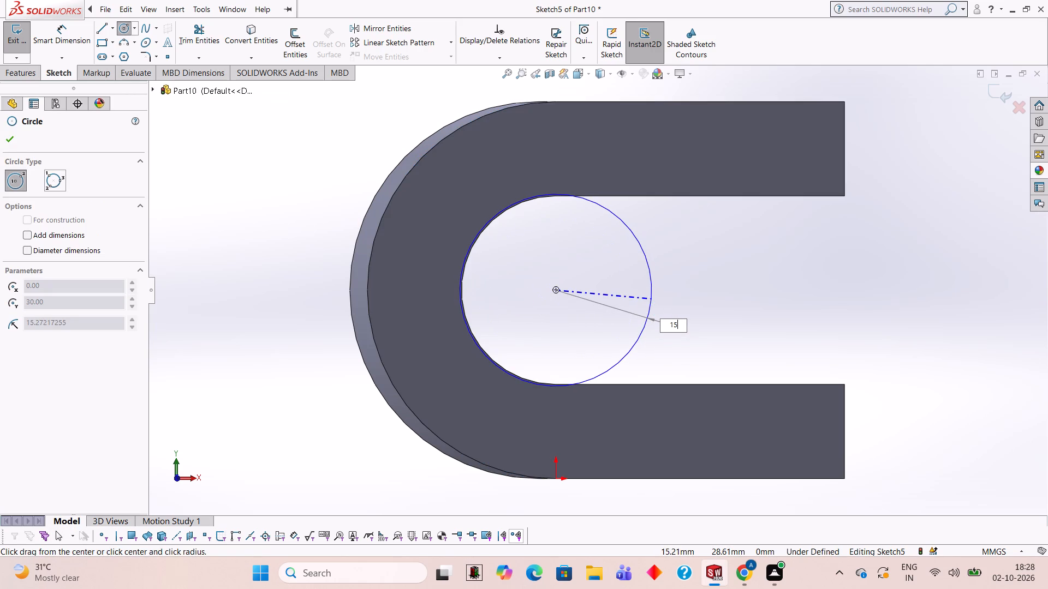
key("Return")
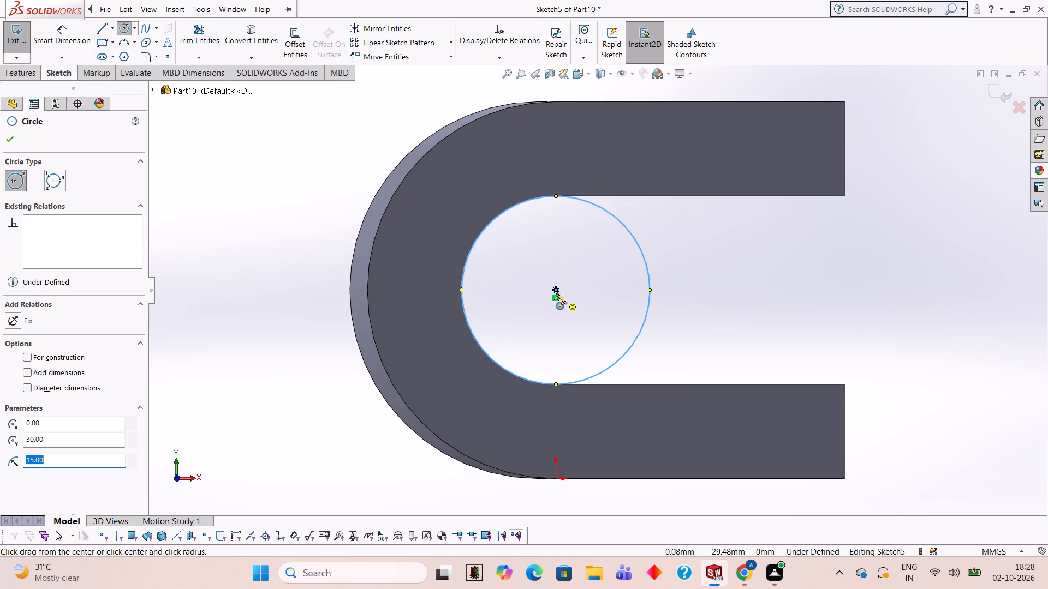
Draw a concentric circle of 23 mm radius around the 15 mm radius circle.
left_click(555, 290)
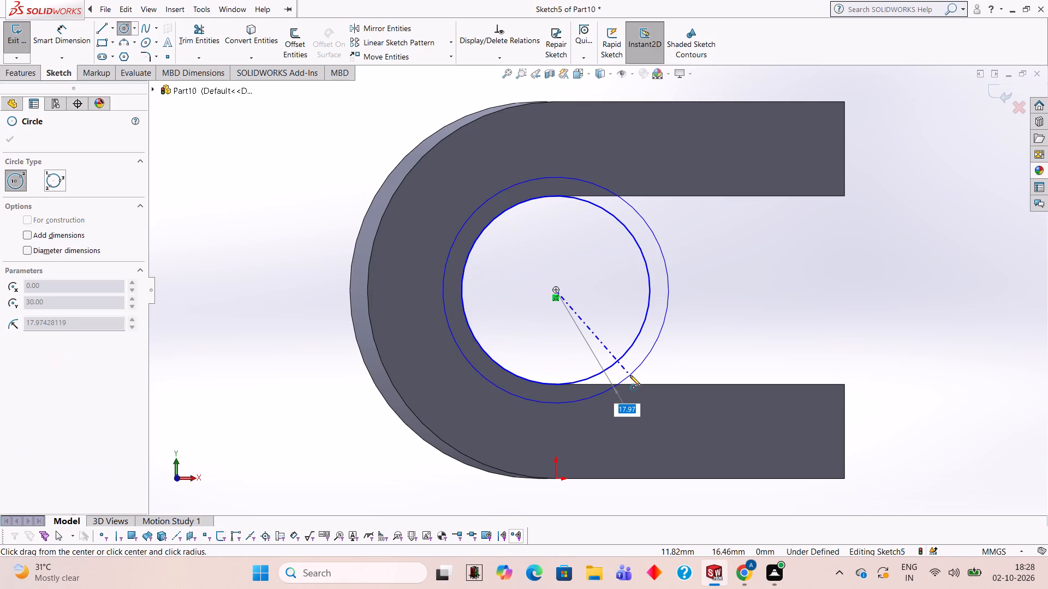
type("23")
key("Return")
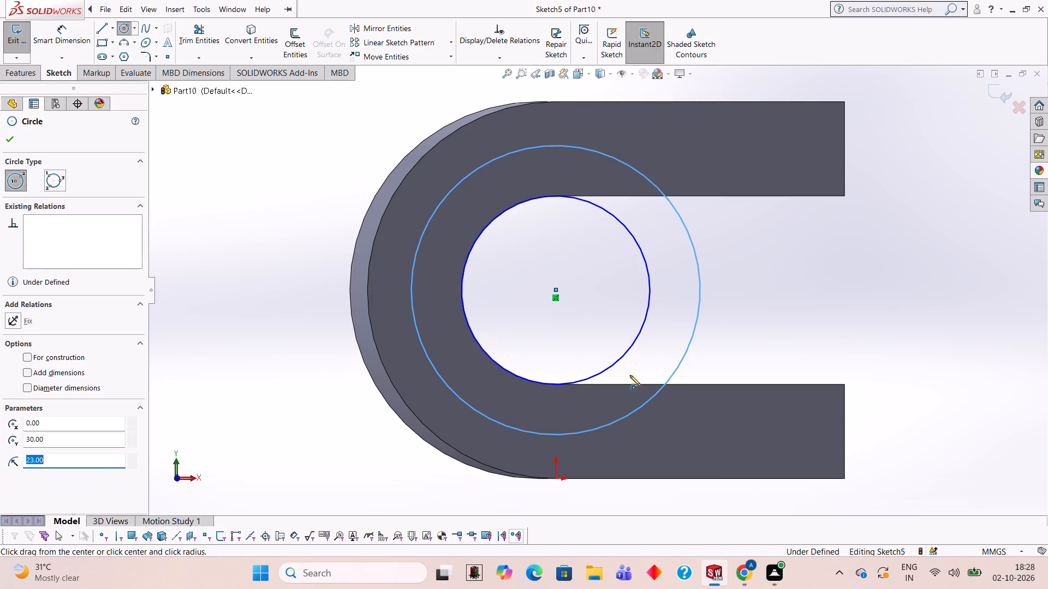
left_click(295, 129)
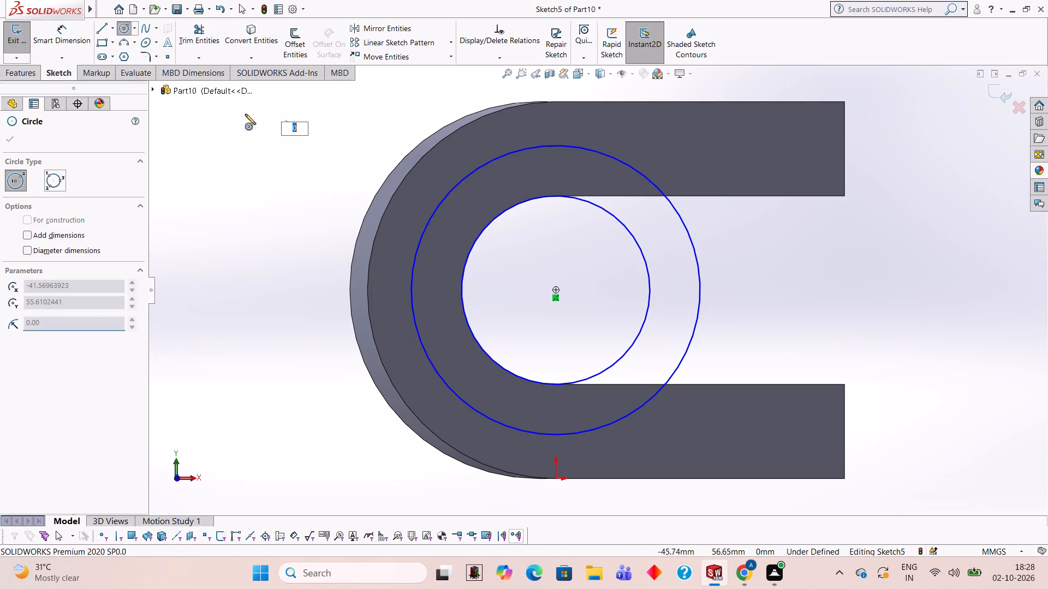
key("Escape")
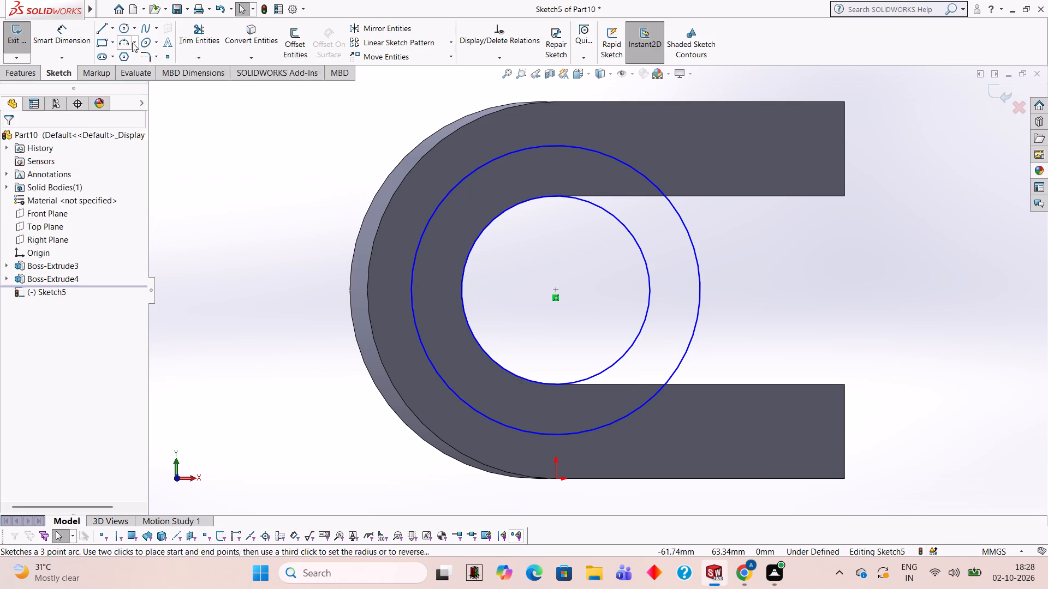
Outline the upper leg from the 15 mm circle's top: 46 mm horizontal, 7.5 mm vertical, and about 46.5 mm back to the 23 mm circle's top.
left_click(99, 30)
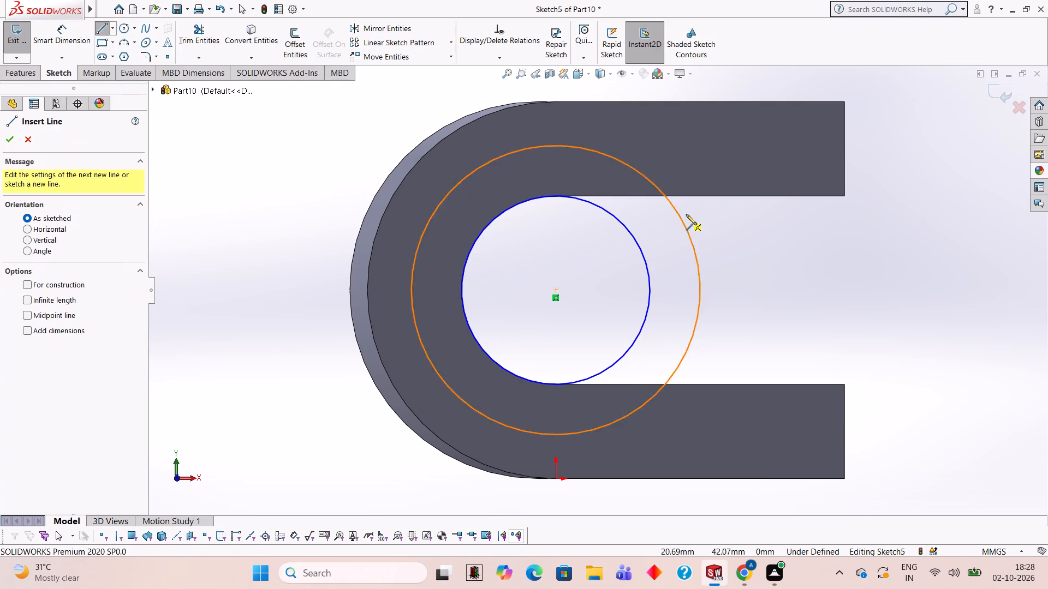
left_click(555, 195)
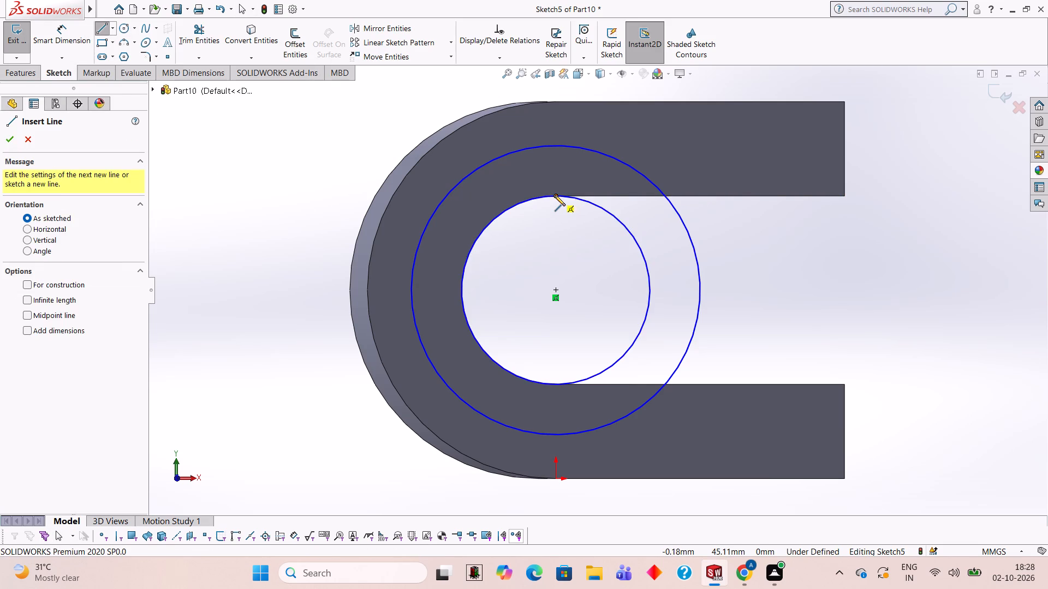
left_click(844, 194)
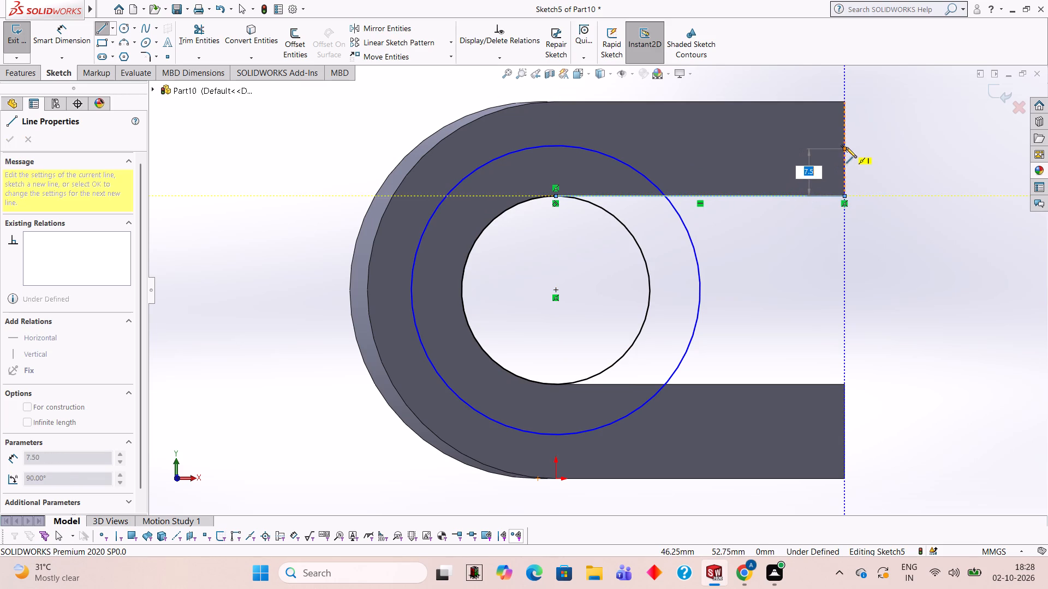
left_click(843, 147)
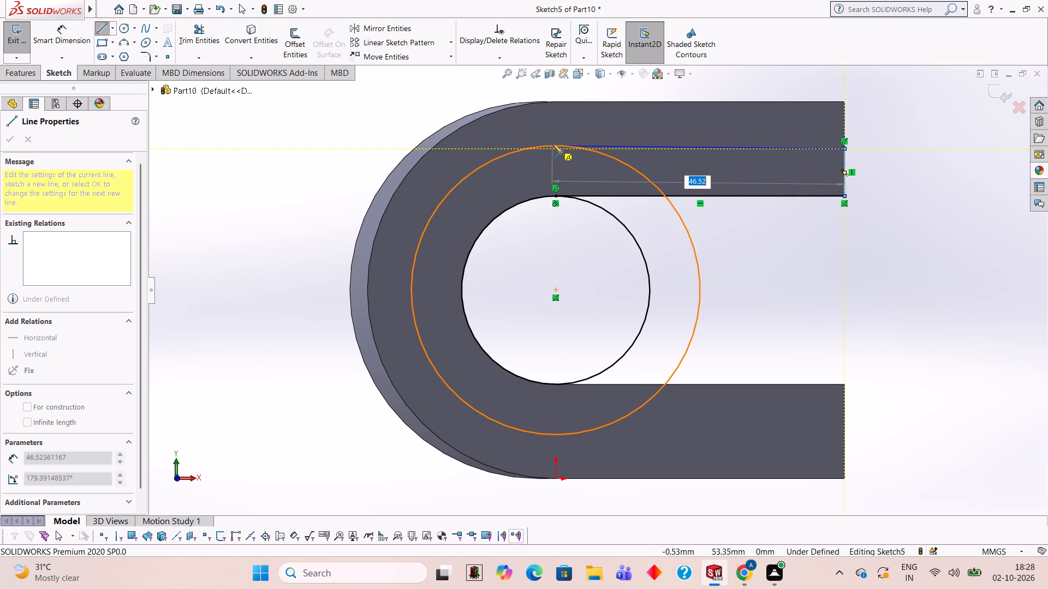
left_click(552, 145)
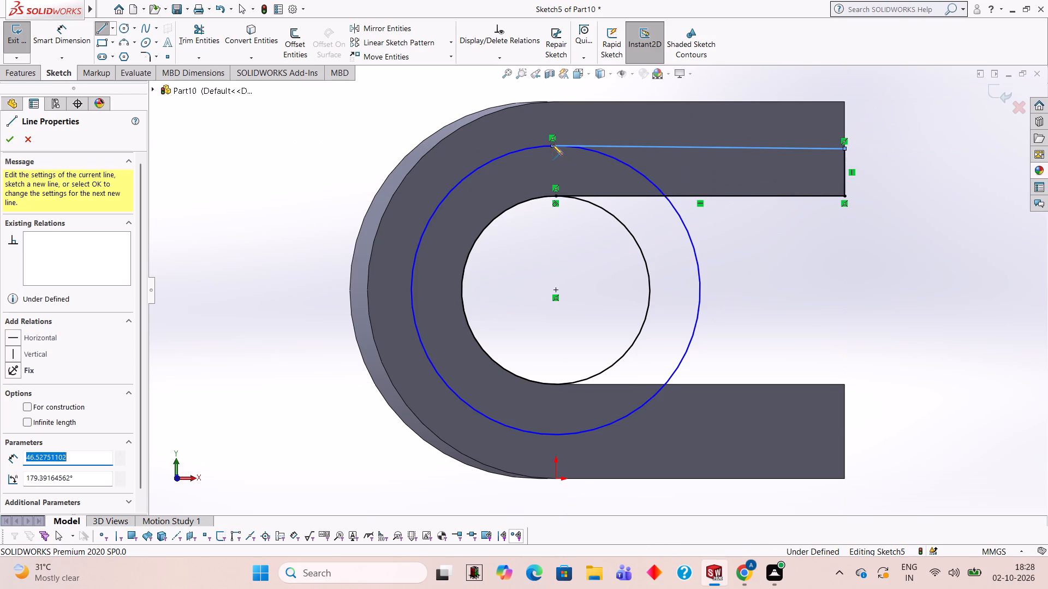
key("Escape")
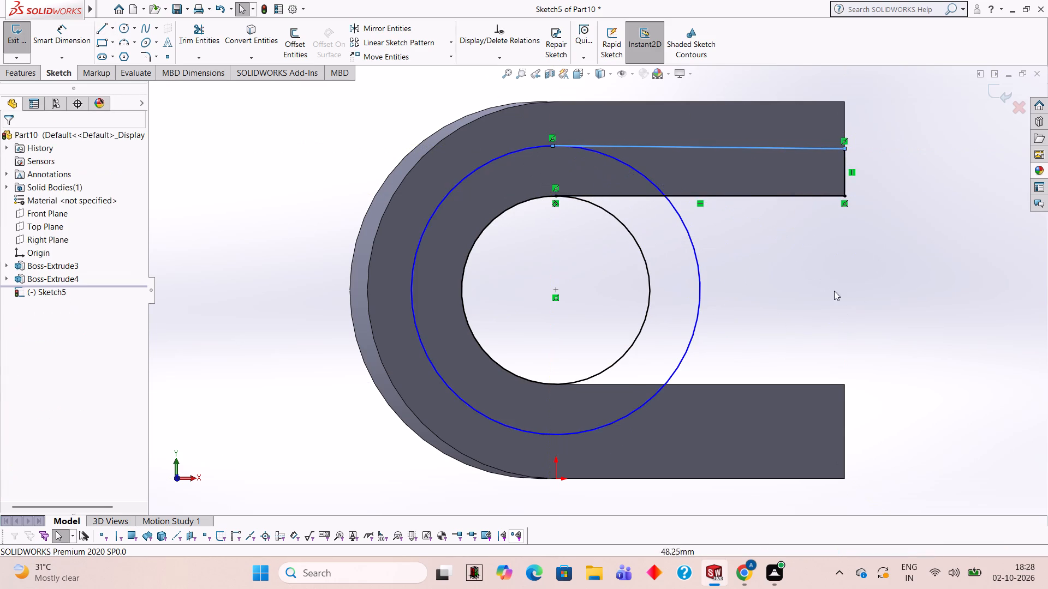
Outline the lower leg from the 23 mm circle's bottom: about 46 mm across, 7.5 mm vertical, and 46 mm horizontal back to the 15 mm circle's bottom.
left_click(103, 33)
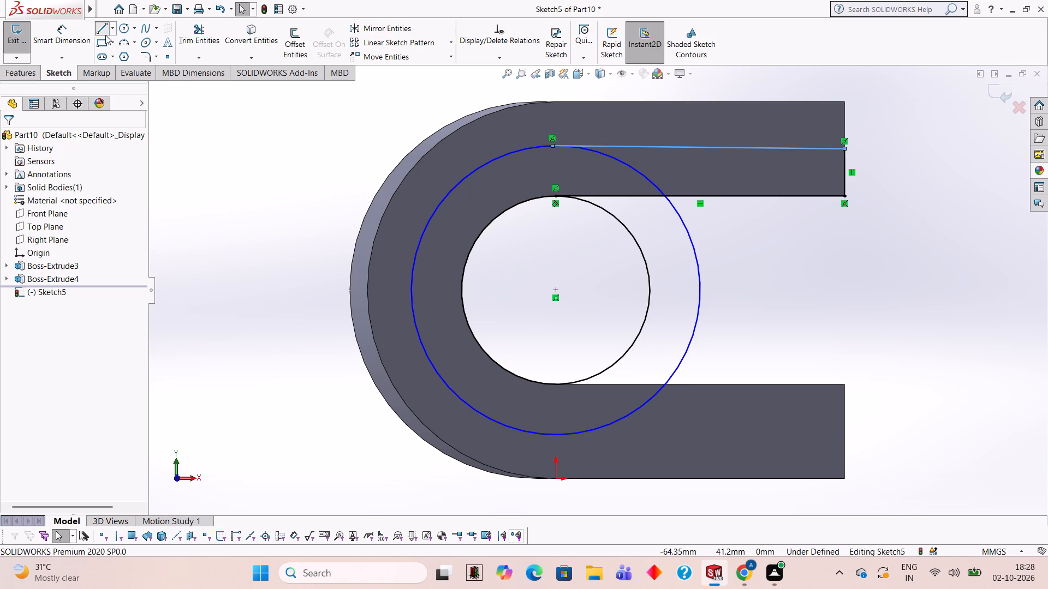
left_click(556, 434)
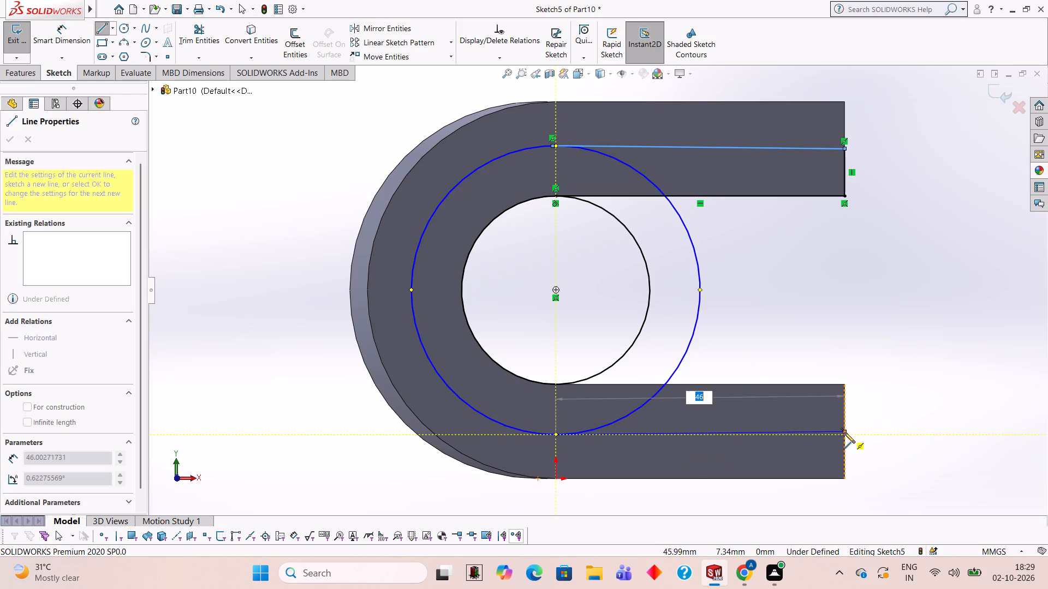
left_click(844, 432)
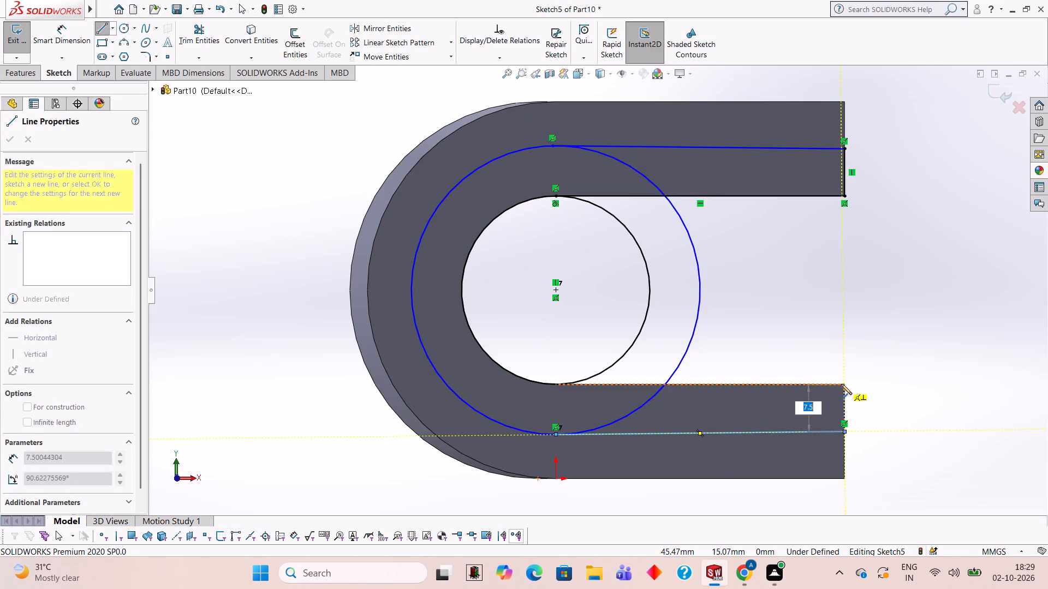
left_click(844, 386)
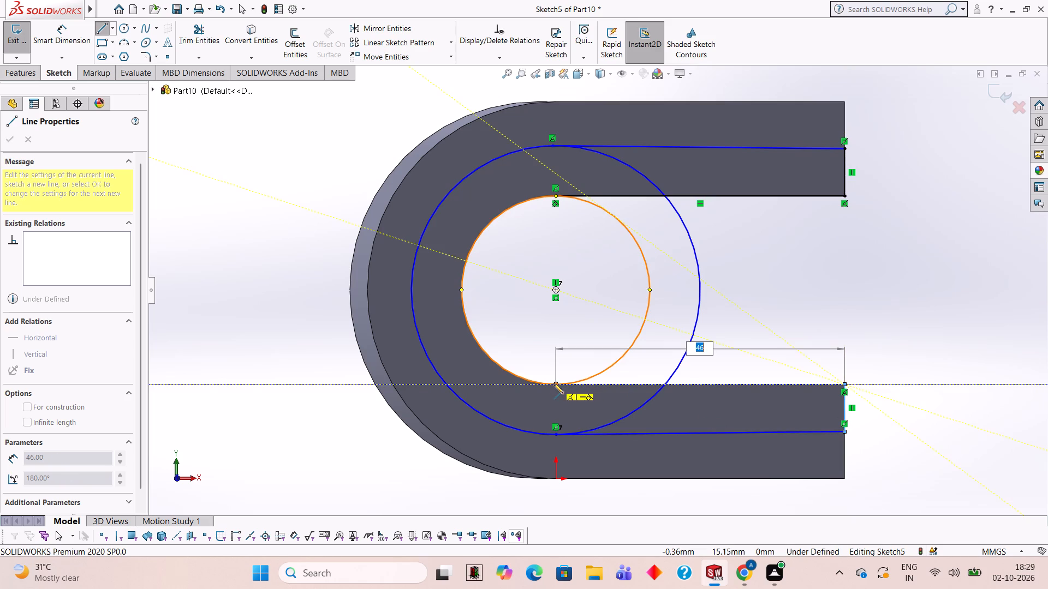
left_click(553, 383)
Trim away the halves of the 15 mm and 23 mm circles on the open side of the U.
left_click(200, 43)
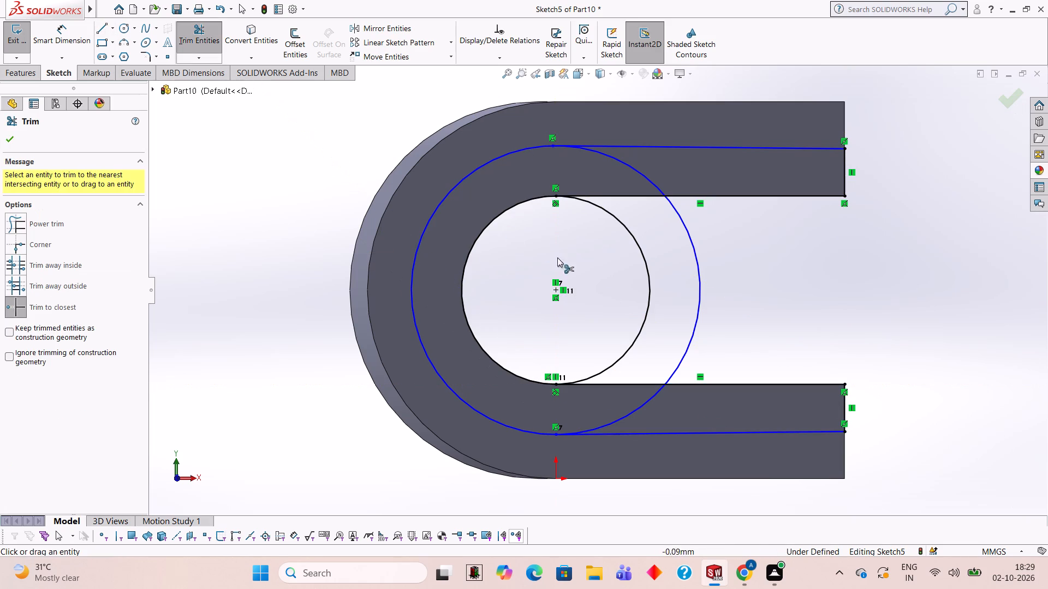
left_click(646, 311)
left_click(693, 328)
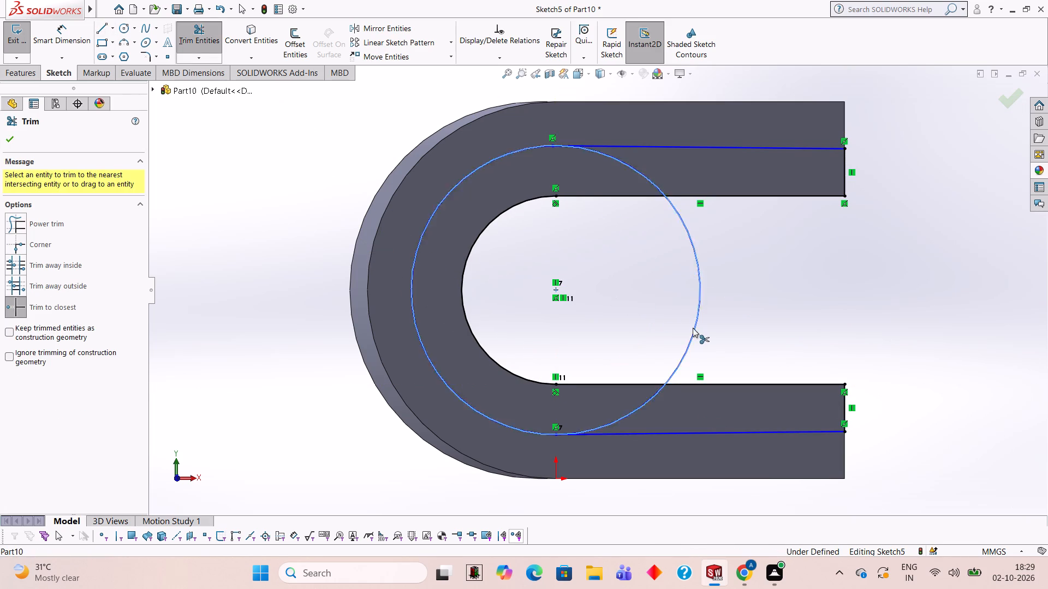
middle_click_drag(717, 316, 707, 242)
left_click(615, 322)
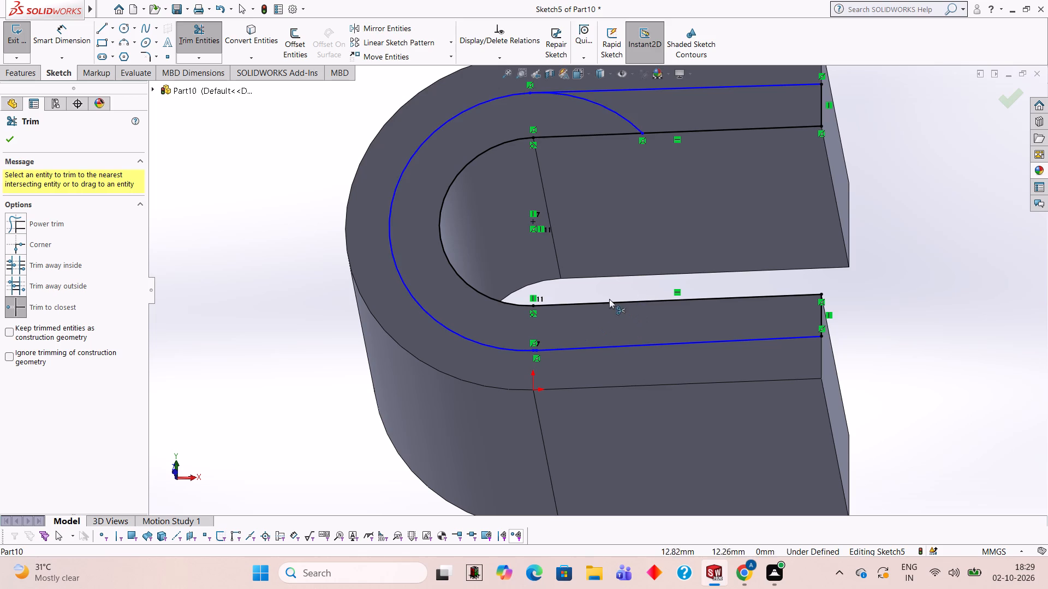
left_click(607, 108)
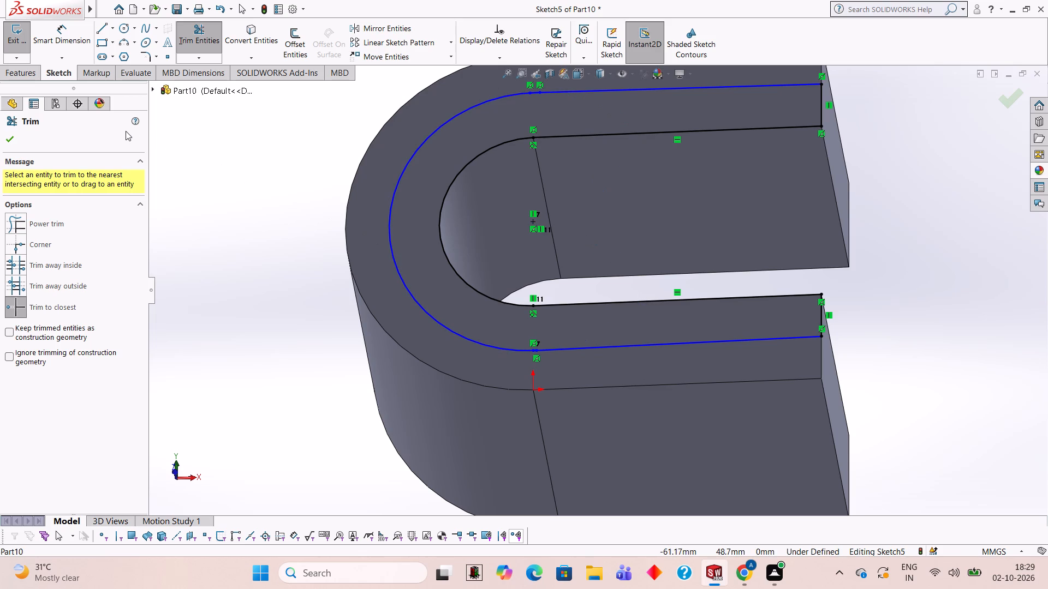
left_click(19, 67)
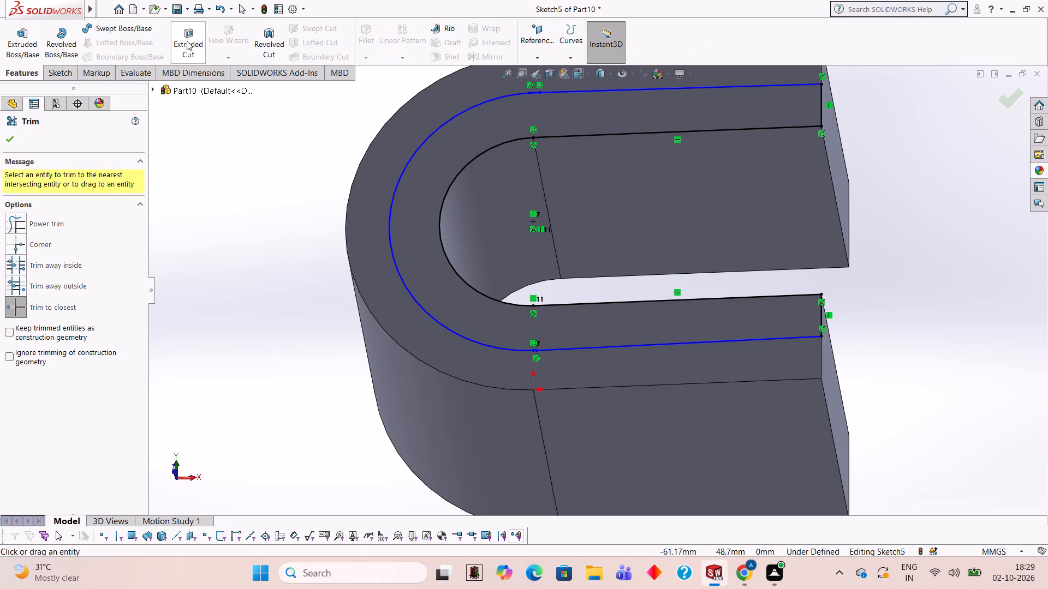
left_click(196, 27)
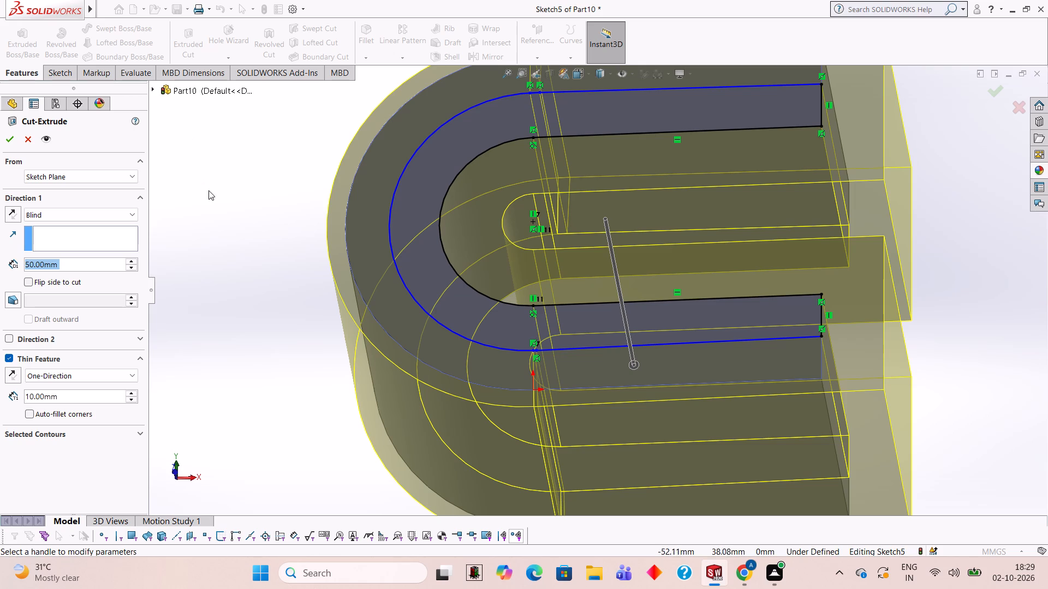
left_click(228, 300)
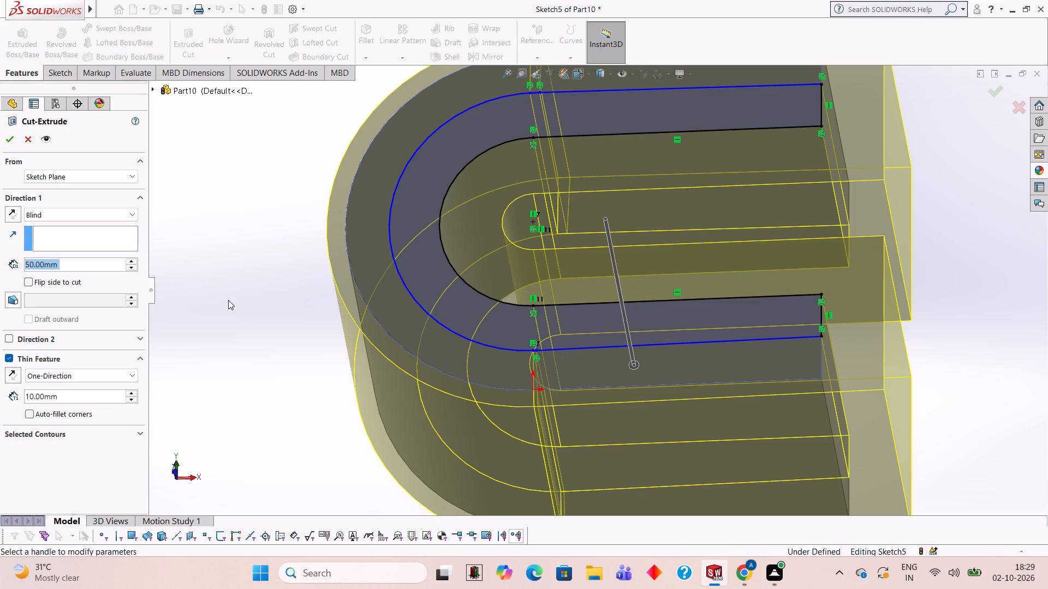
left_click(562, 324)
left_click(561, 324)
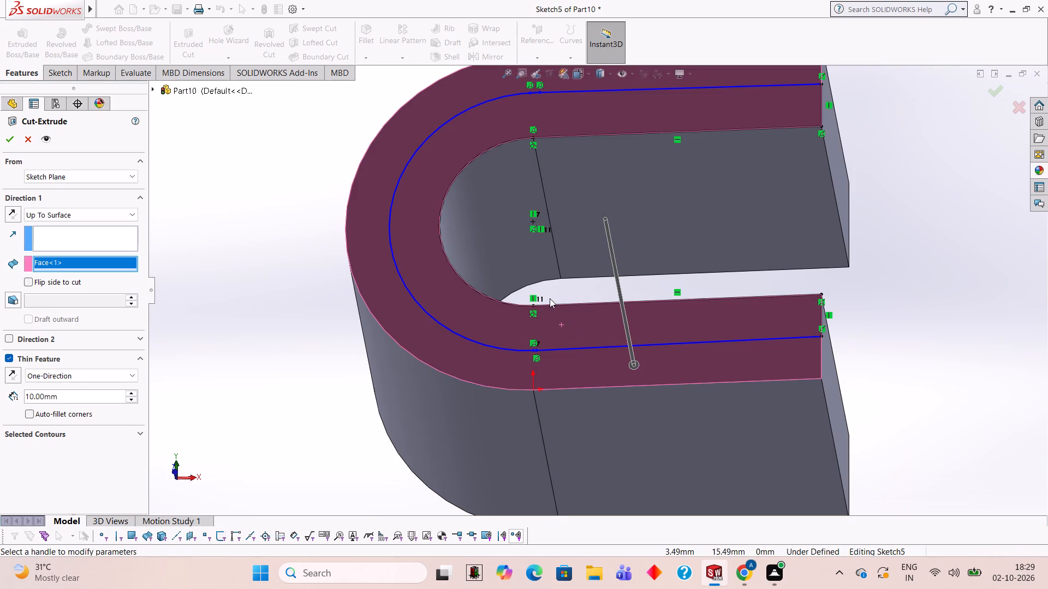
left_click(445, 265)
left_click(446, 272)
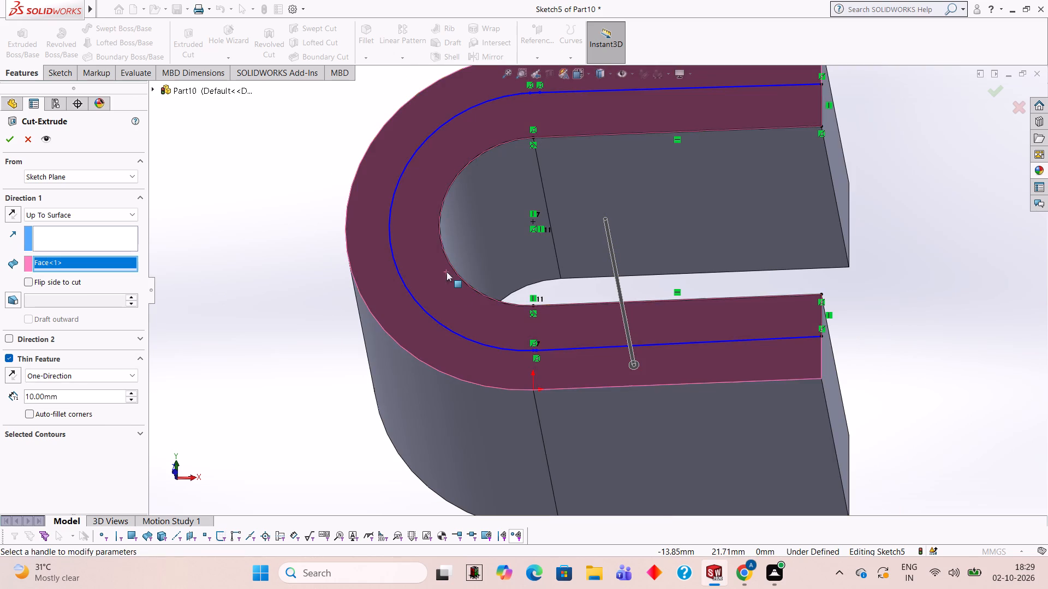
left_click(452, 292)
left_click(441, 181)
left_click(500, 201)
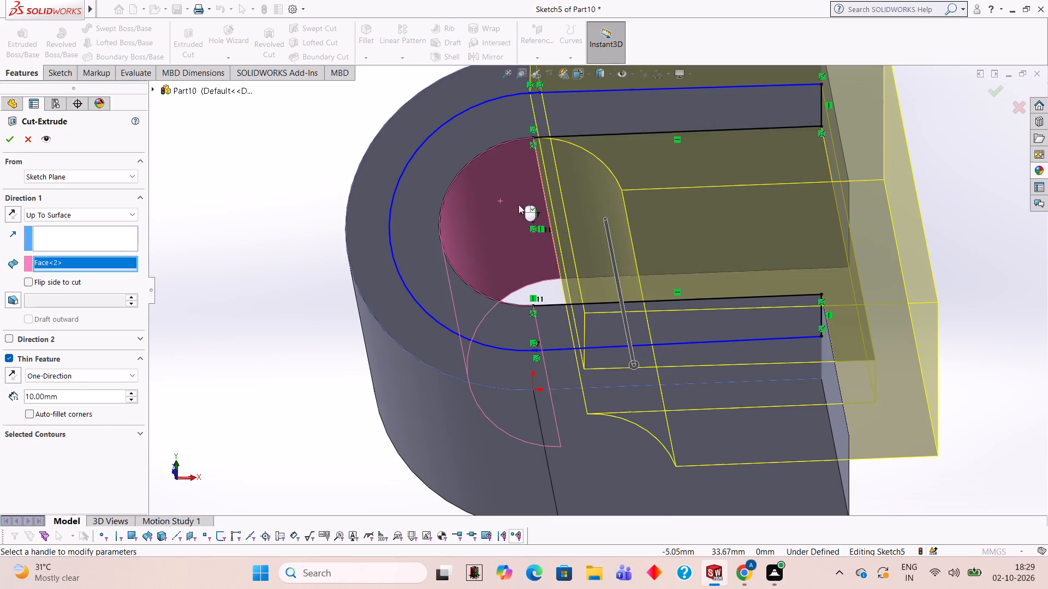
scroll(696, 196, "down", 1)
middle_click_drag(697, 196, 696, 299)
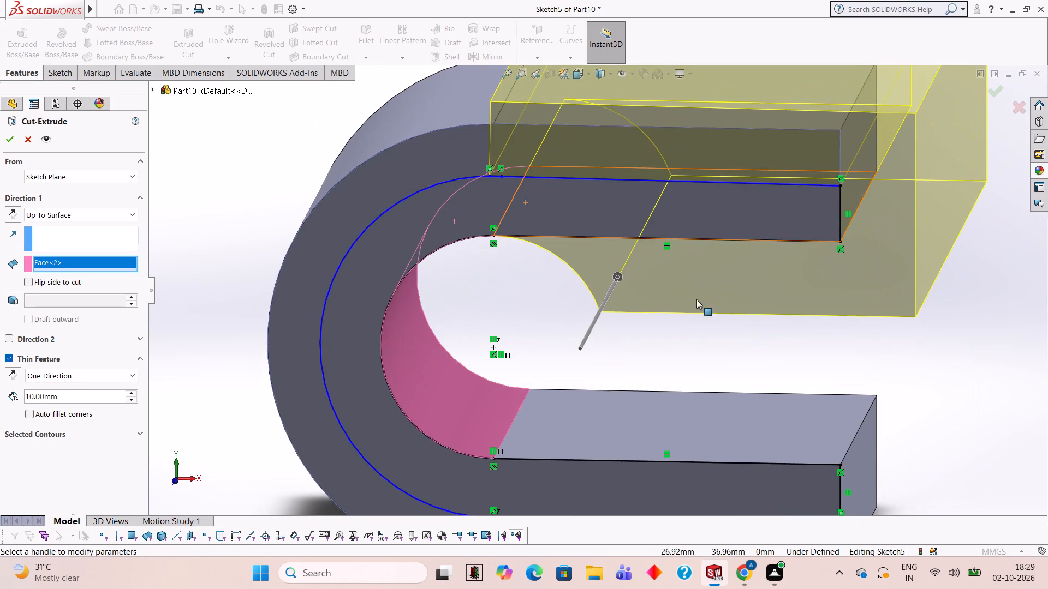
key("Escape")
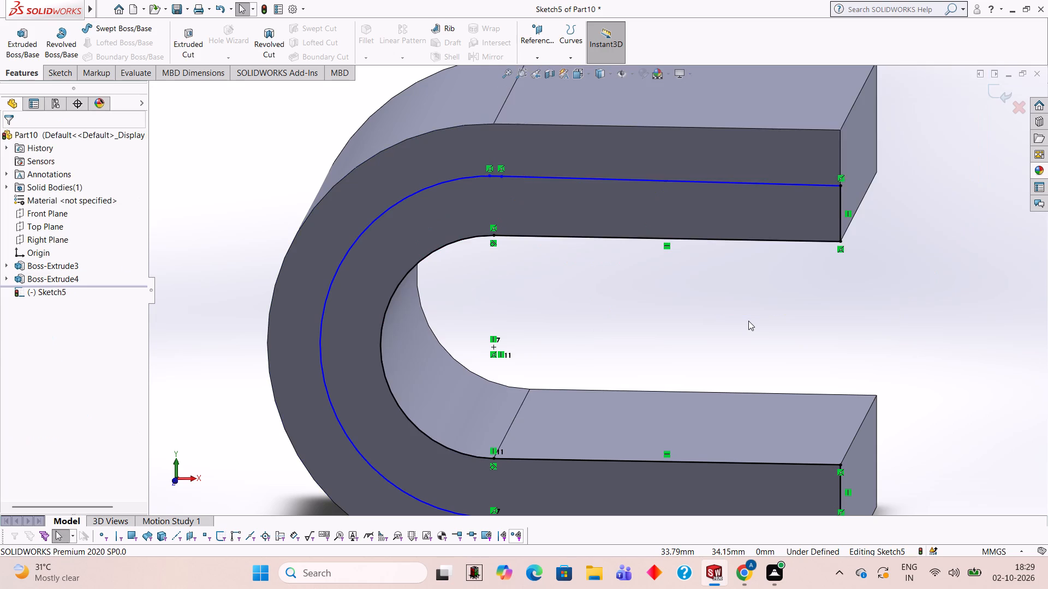
Undo the circle trims, the lower leg outline and the upper leg's slanted line to the 23 mm circle.
scroll(495, 181, "down", 14)
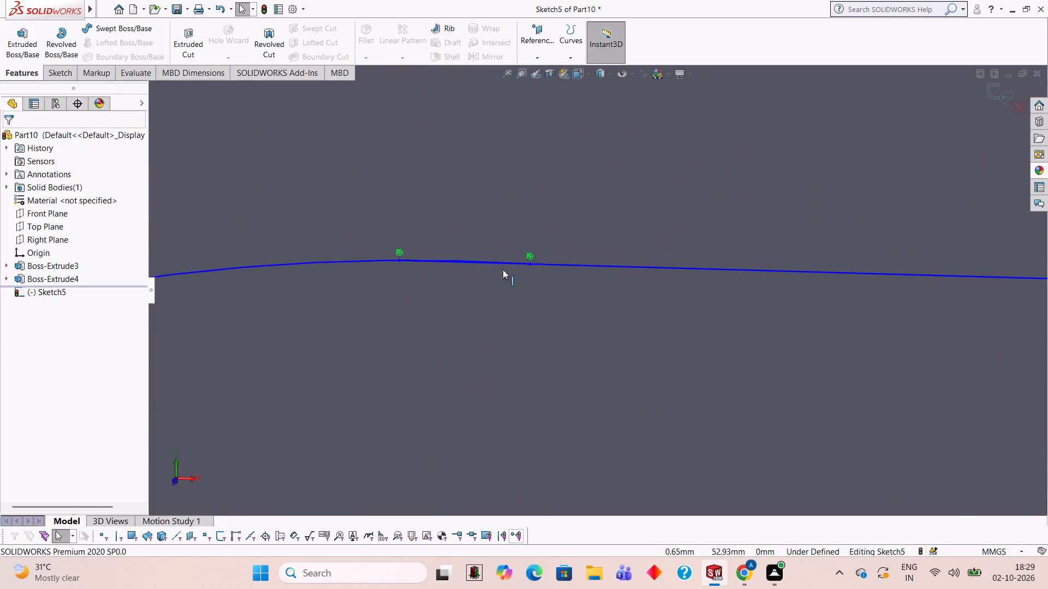
scroll(503, 269, "down", 5)
scroll(490, 268, "up", 15)
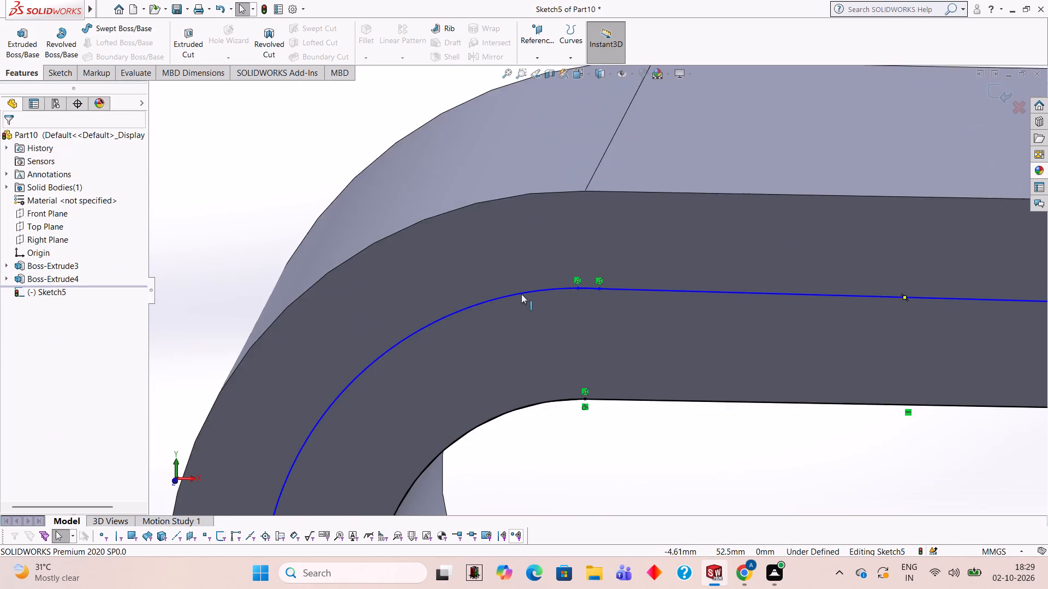
scroll(521, 294, "up", 4)
scroll(608, 307, "up", 1)
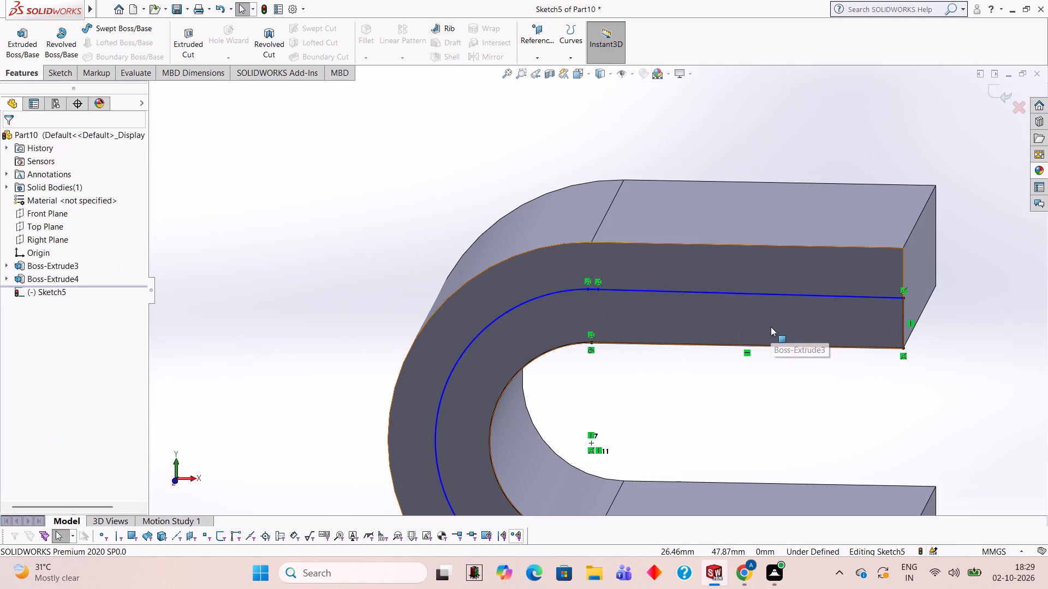
key("ctrl+z")
key("ctrl+z")
key("ctrl+z")
key("ctrl+z")
key("ctrl+z")
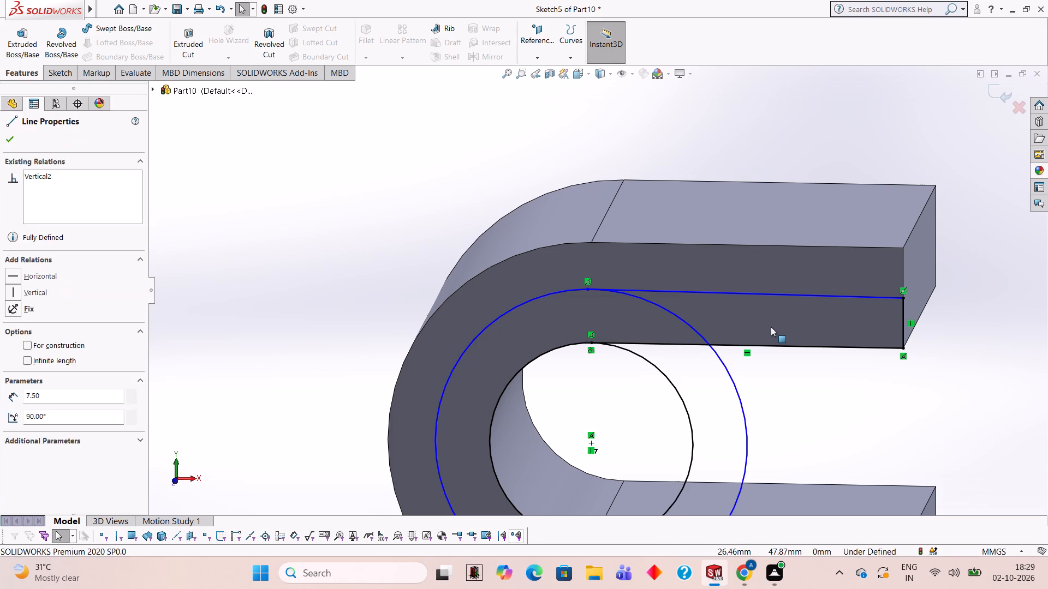
key("ctrl+z")
key("ctrl+z")
key("ctrl+z")
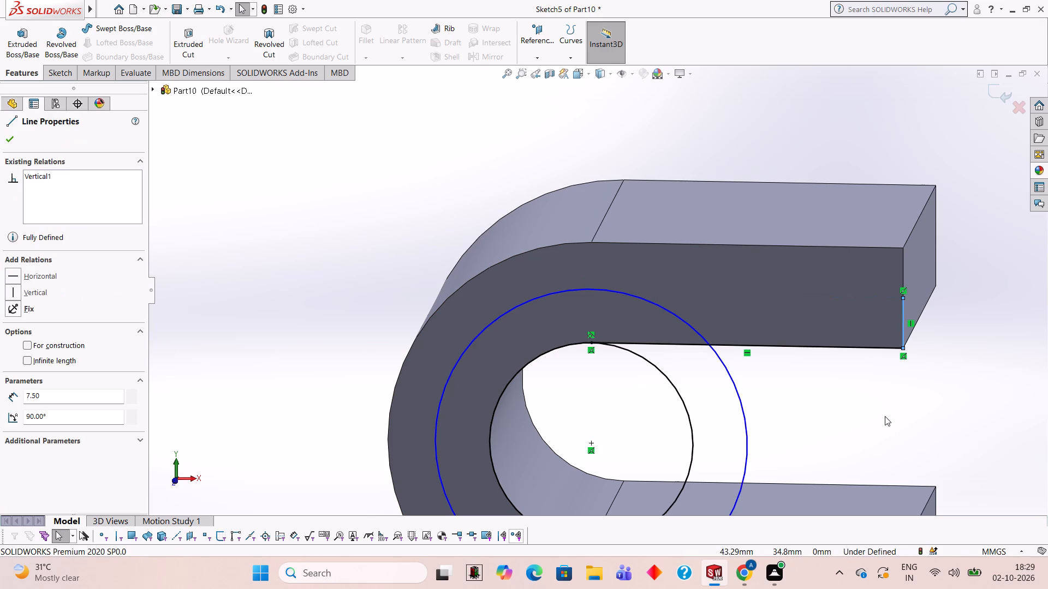
Draw a 46 mm horizontal line from the 23 mm circle's top to the leg end, and an 8 mm vertical line down to the inner corner.
scroll(885, 416, "up", 1, "ctrl")
middle_click_drag(886, 401, 898, 308, "ctrl")
middle_click_drag(795, 287, 809, 247)
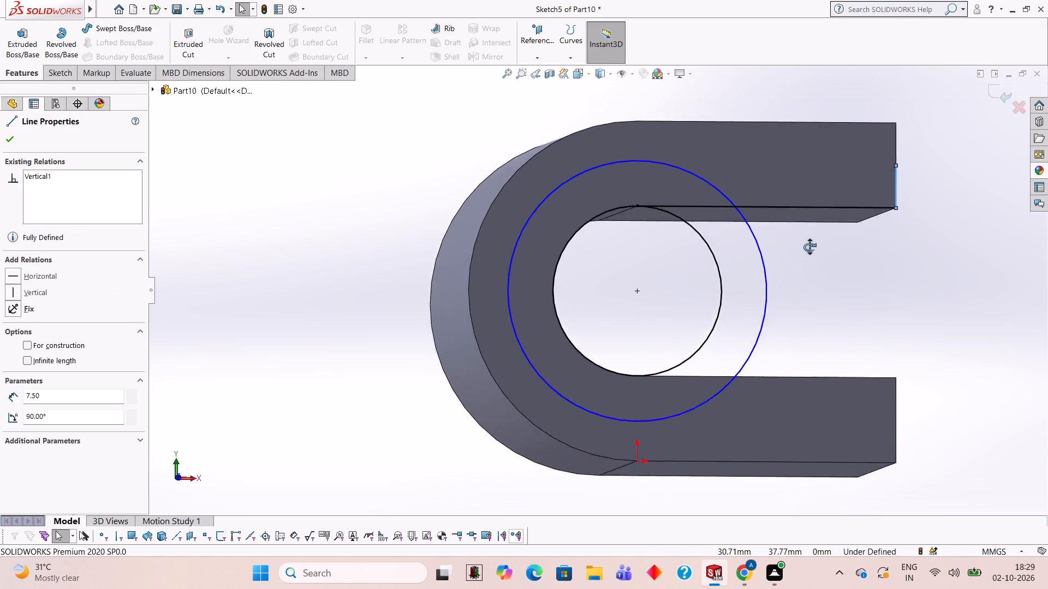
middle_click_drag(809, 247, 796, 263)
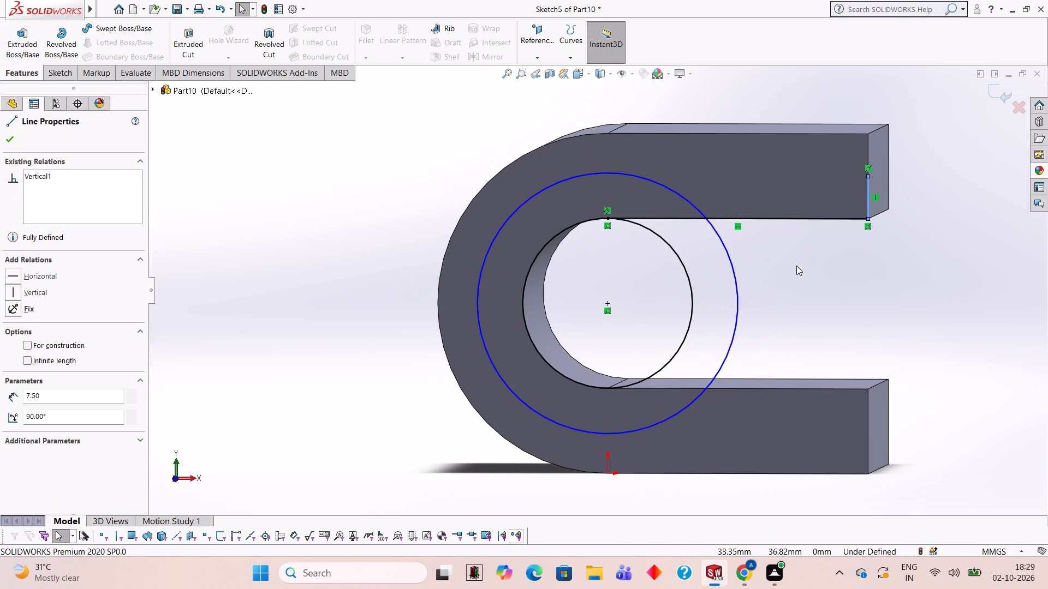
middle_click(809, 268)
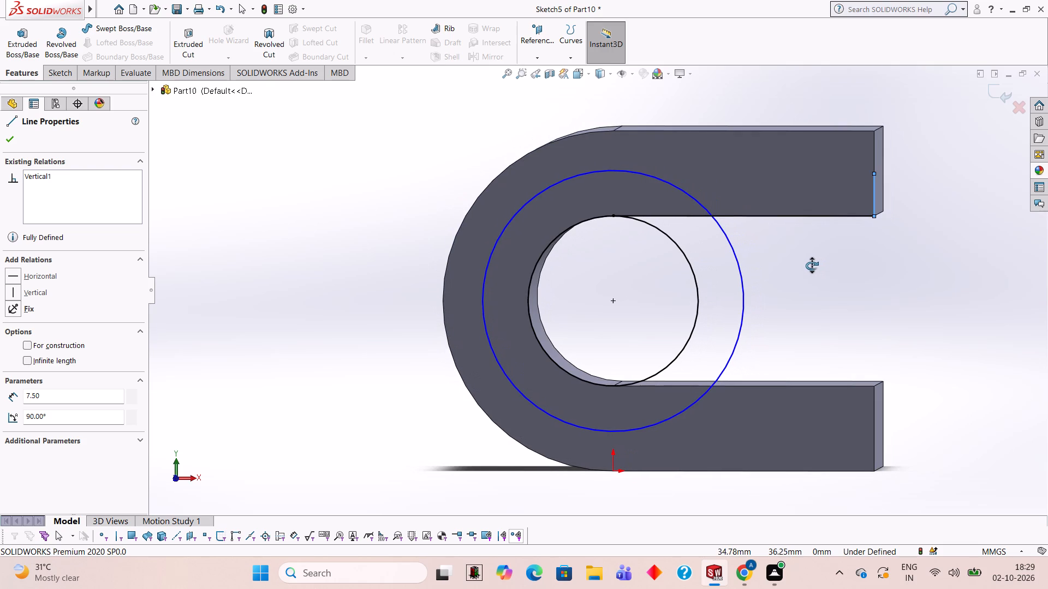
left_click(62, 65)
left_click(104, 27)
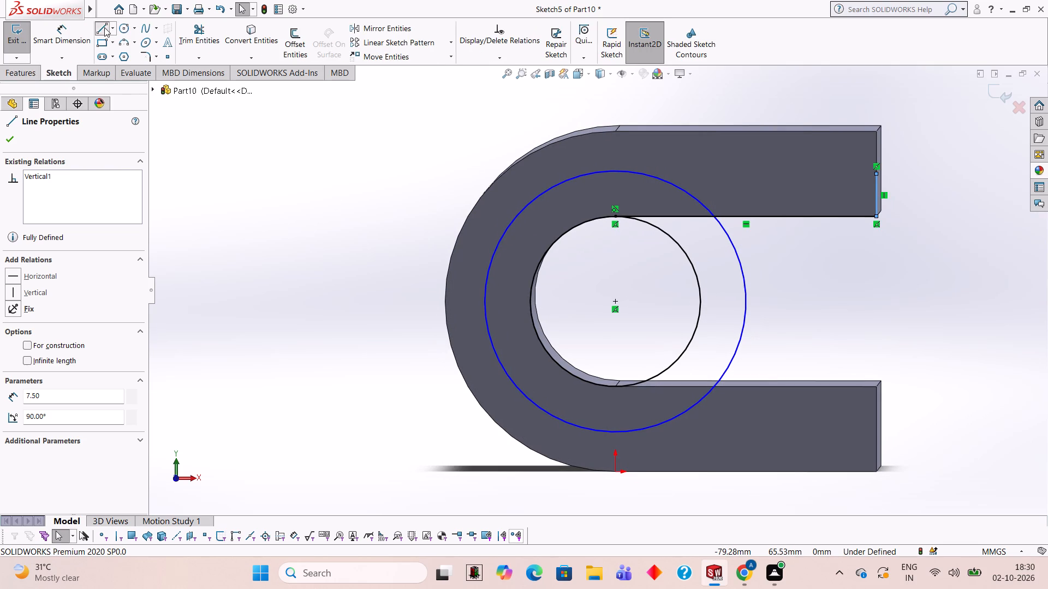
left_click(615, 171)
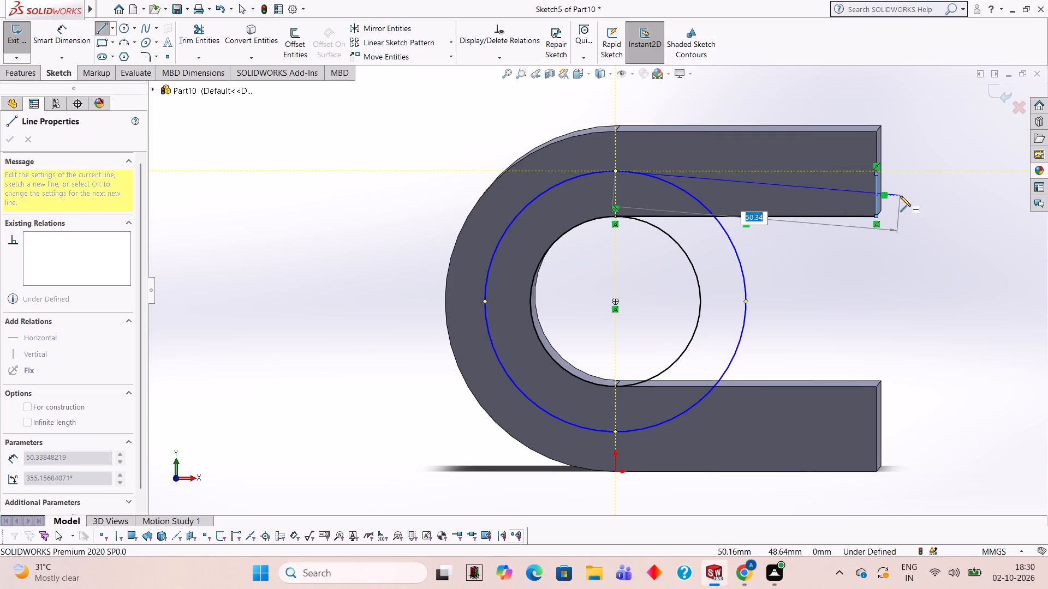
left_click(874, 169)
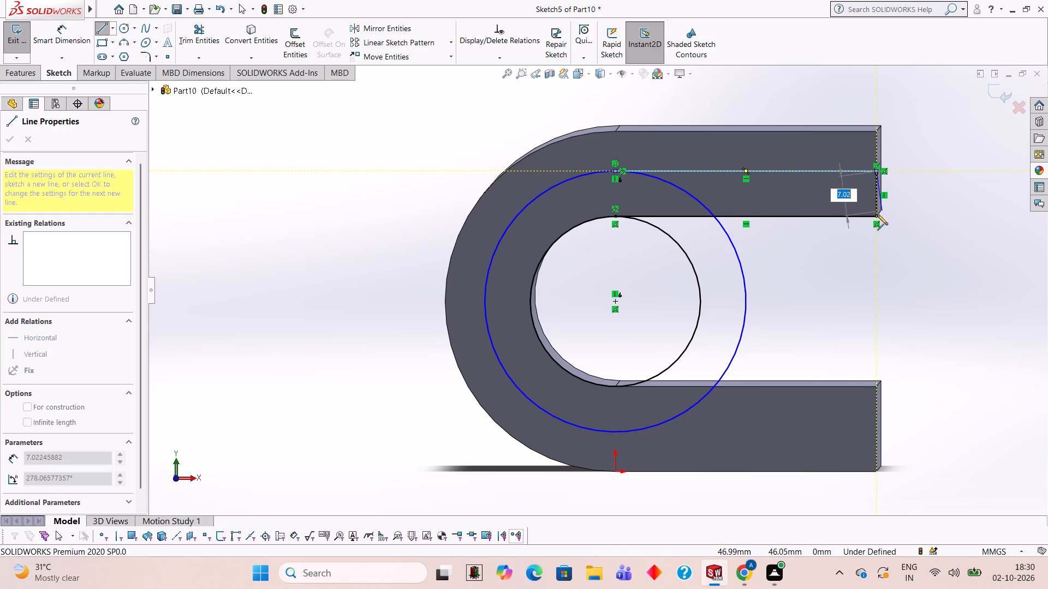
left_click(876, 215)
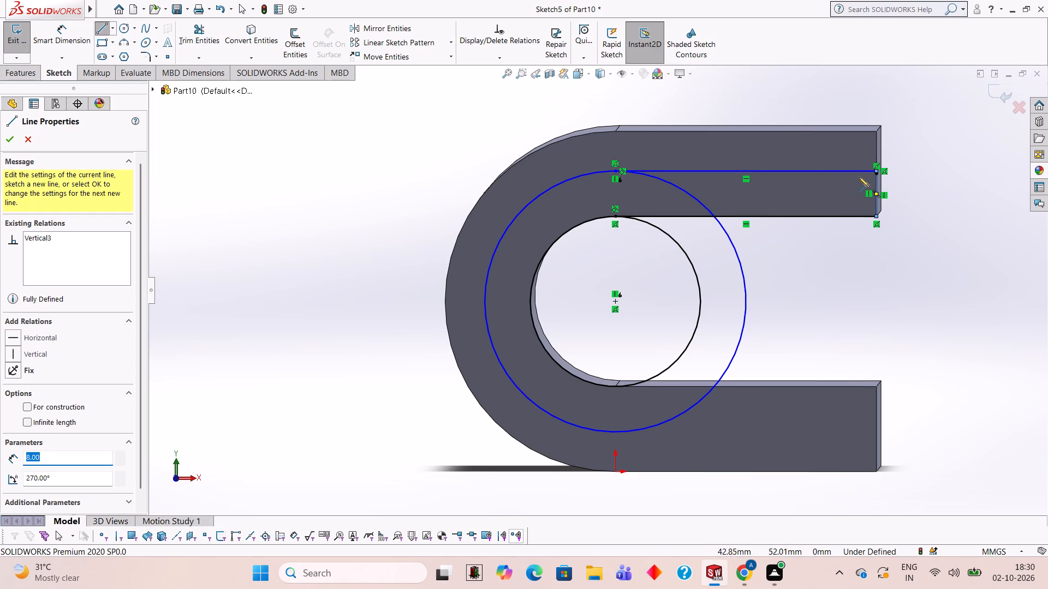
Trim away the 23 mm circle's arc inside the upper leg, and the remaining arc starting at the leg's inner edge.
left_click(190, 43)
scroll(630, 160, "down", 2)
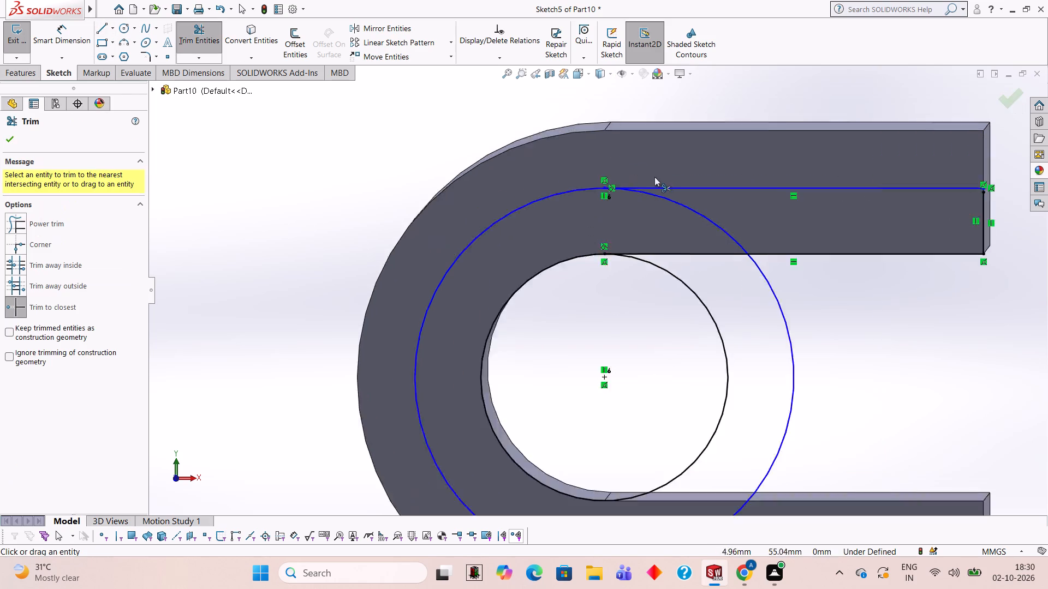
scroll(654, 177, "down", 12)
scroll(536, 287, "down", 4)
scroll(465, 274, "up", 16)
scroll(951, 347, "up", 2)
scroll(898, 320, "down", 3)
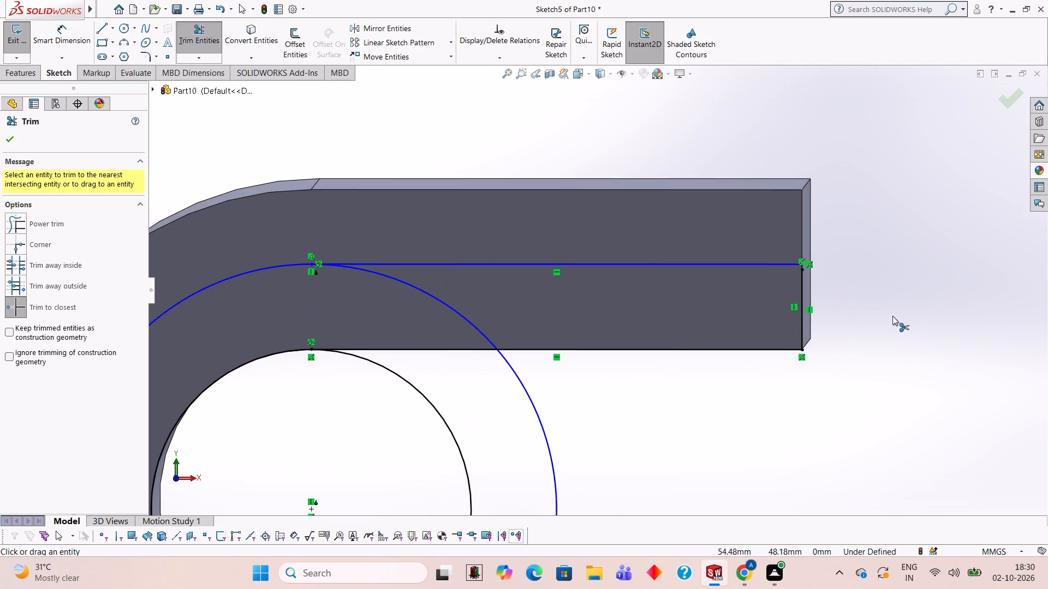
scroll(709, 301, "down", 1)
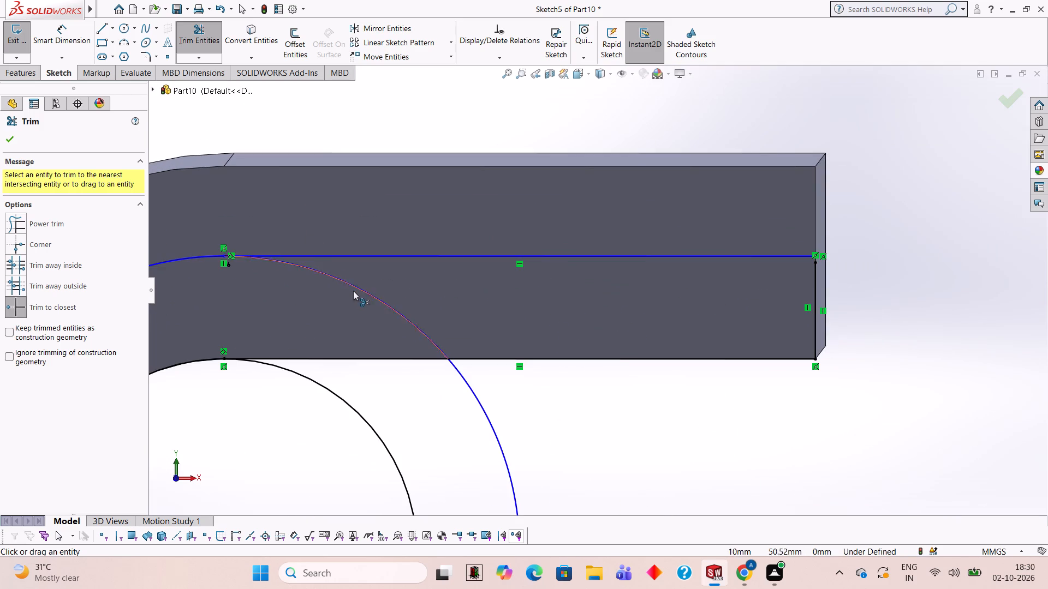
left_click(351, 287)
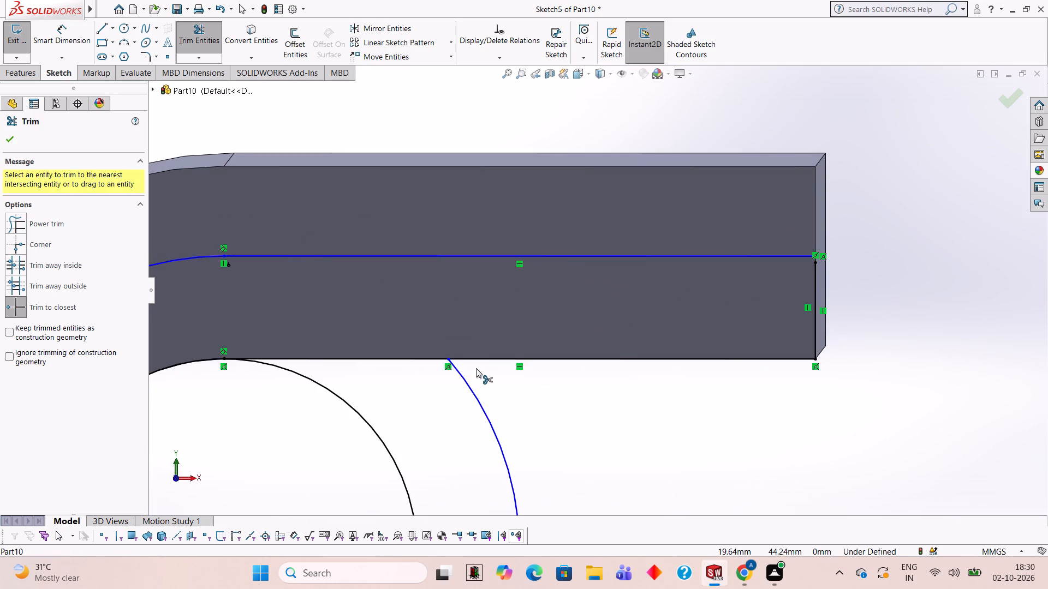
left_click(453, 364)
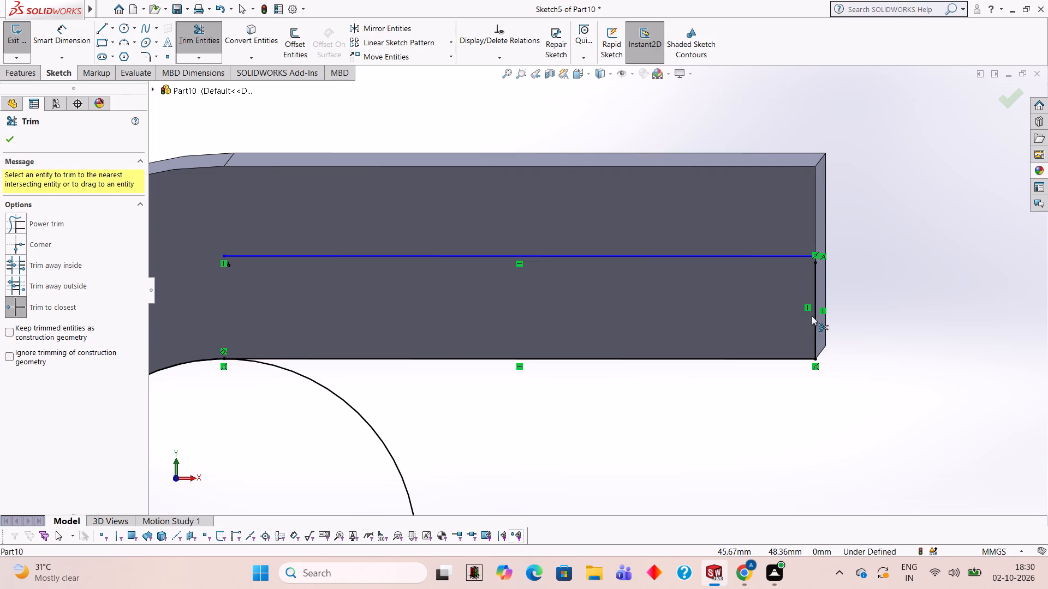
Trim away the shorter duplicate vertical line at the end of the upper leg.
scroll(818, 267, "down", 4)
scroll(754, 297, "down", 4)
scroll(663, 266, "down", 2)
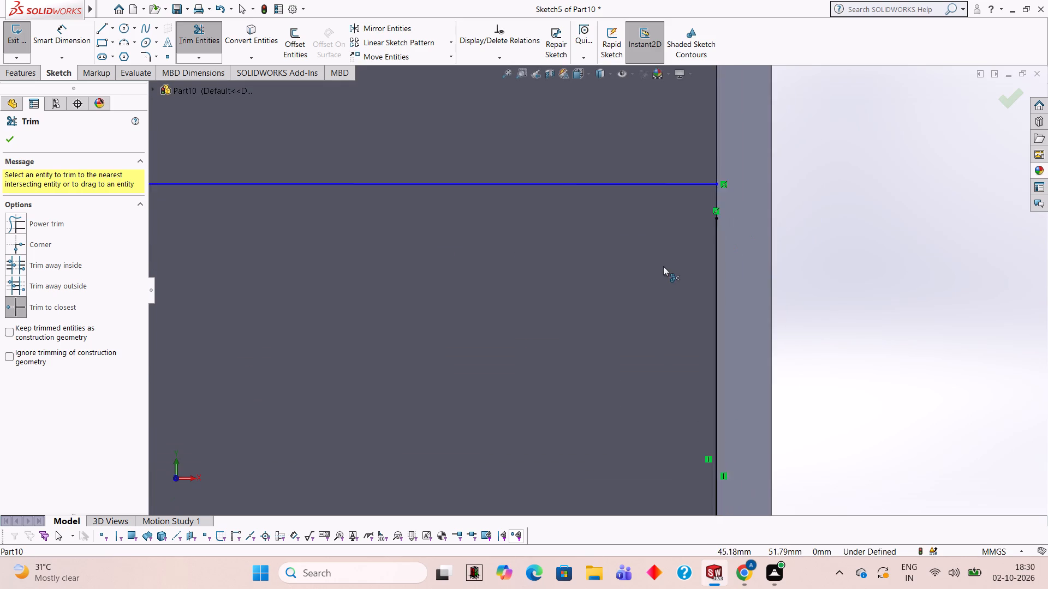
scroll(663, 266, "down", 2)
left_click(742, 248)
scroll(746, 294, "up", 6)
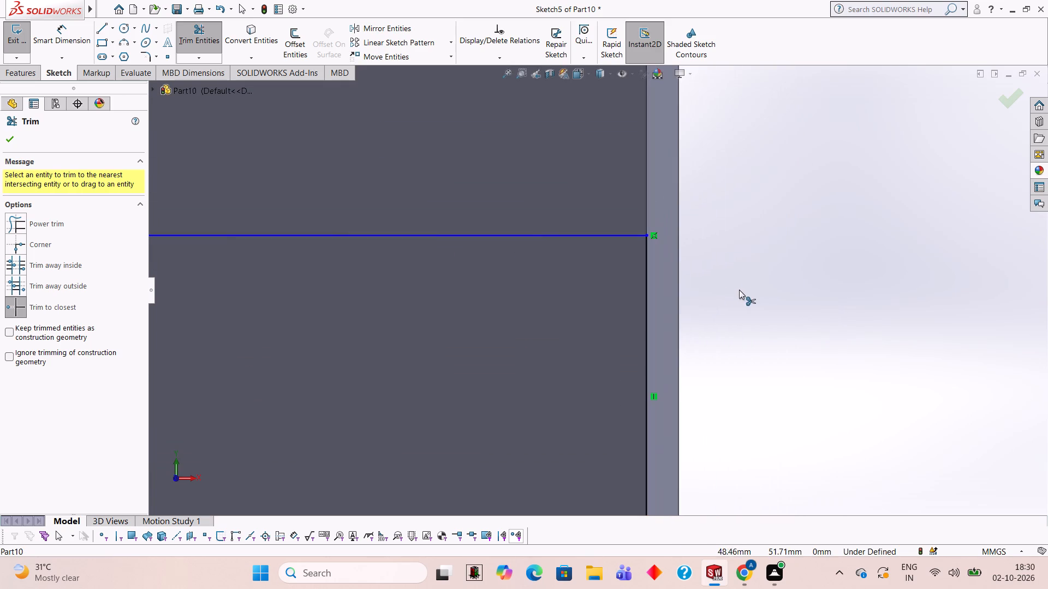
Undo the trims of the duplicate vertical line and of the 23 mm circle's remaining arc.
scroll(634, 284, "up", 4)
scroll(612, 330, "up", 3)
scroll(337, 397, "down", 1)
scroll(289, 367, "up", 4)
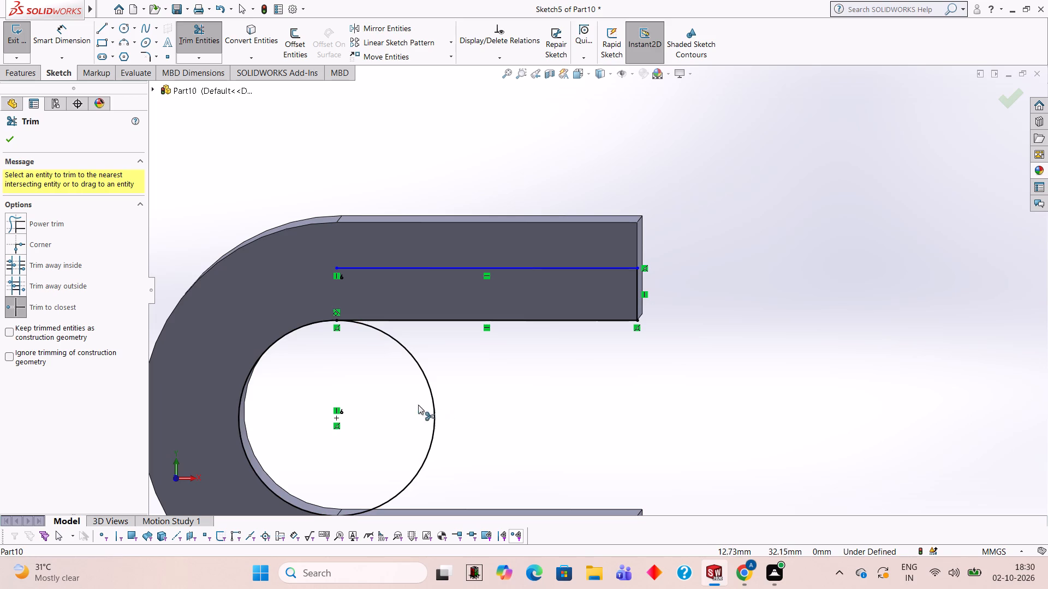
scroll(324, 347, "up", 2)
scroll(324, 347, "down", 2)
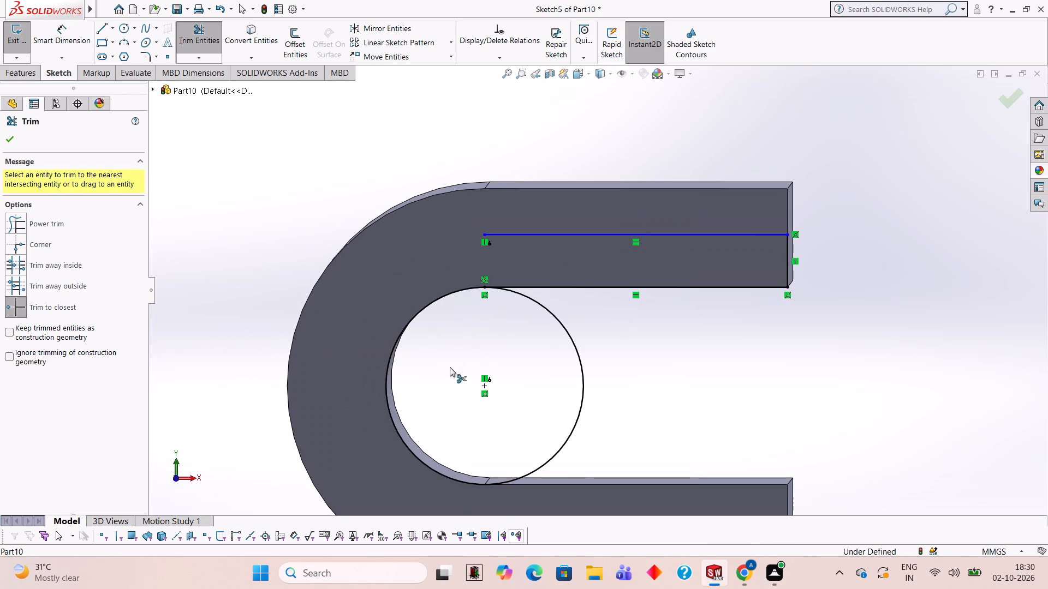
key("ctrl+z")
key("ctrl+z")
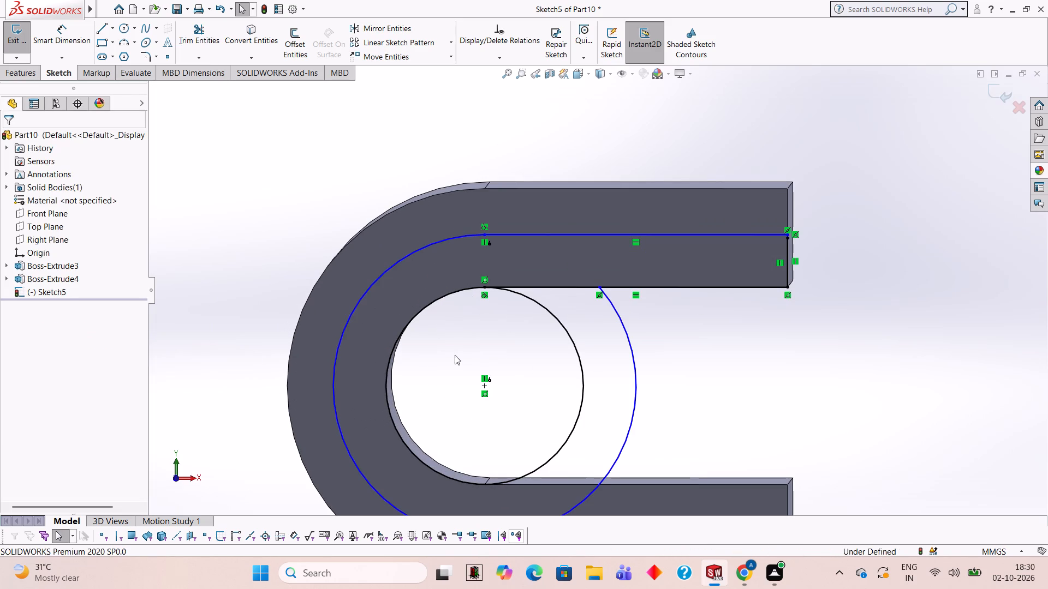
Trim away the shorter duplicate vertical line at the open end of the upper leg.
scroll(571, 383, "up", 3)
scroll(563, 401, "down", 1)
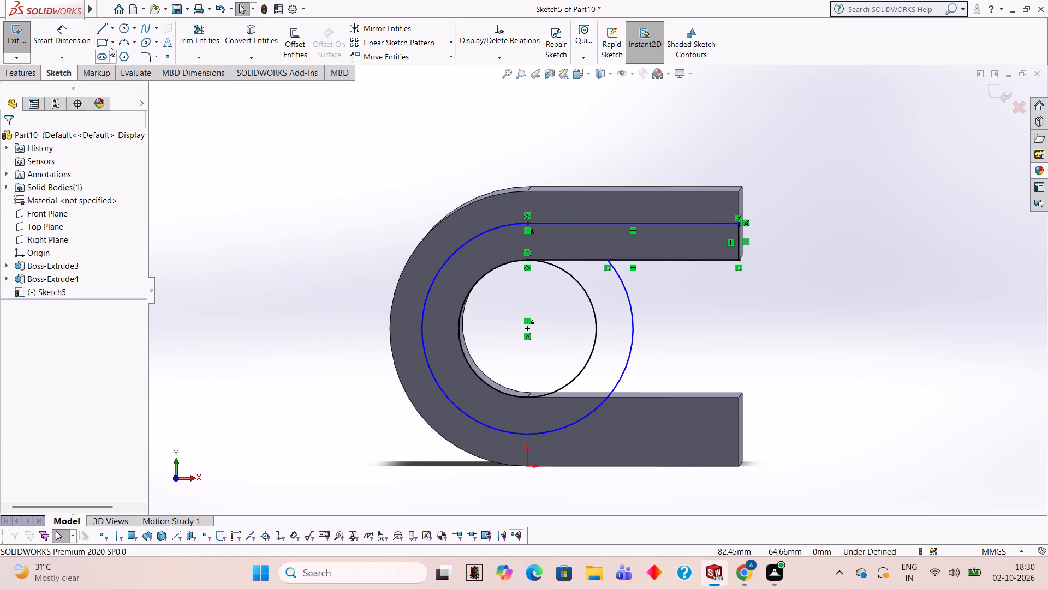
left_click(101, 31)
scroll(553, 346, "down", 1)
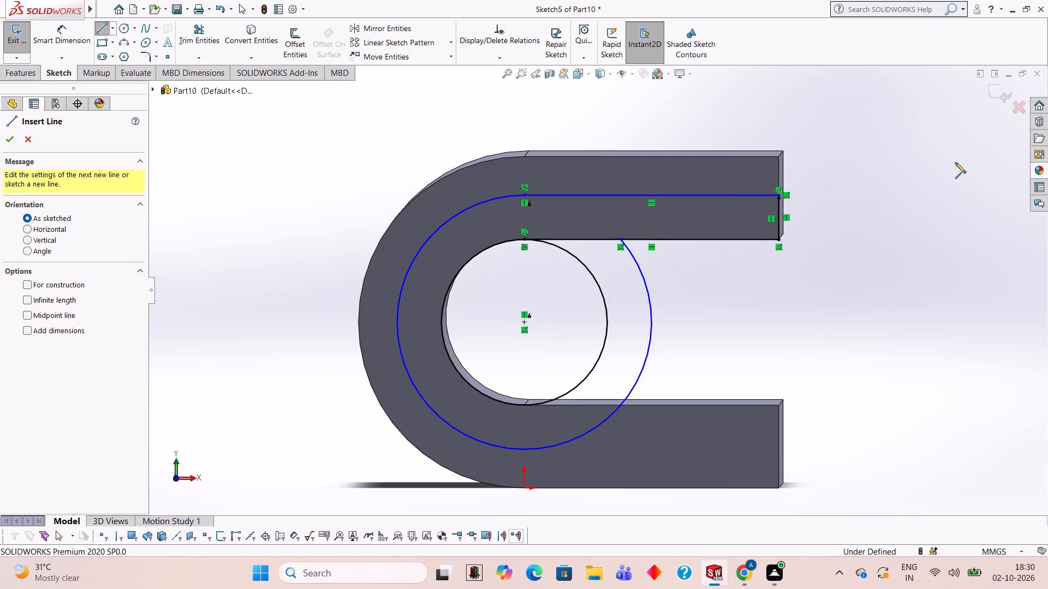
scroll(778, 223, "down", 9)
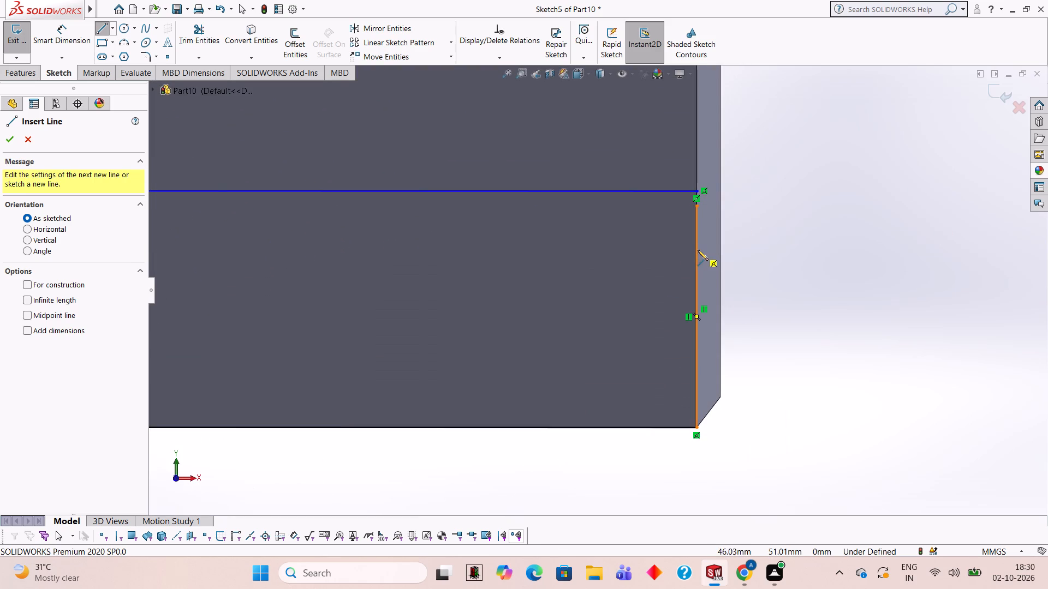
left_click(181, 35)
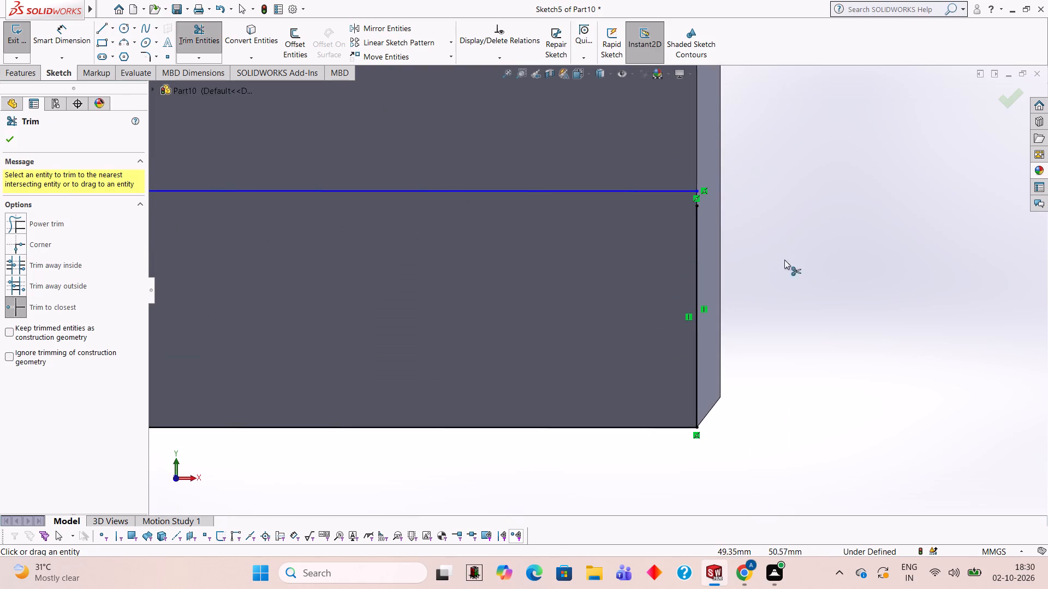
left_click(697, 233)
Draw a 46 mm horizontal line from the inner circle's bottom along the lower leg's inner edge to the leg end.
scroll(523, 344, "up", 9)
scroll(467, 366, "up", 2)
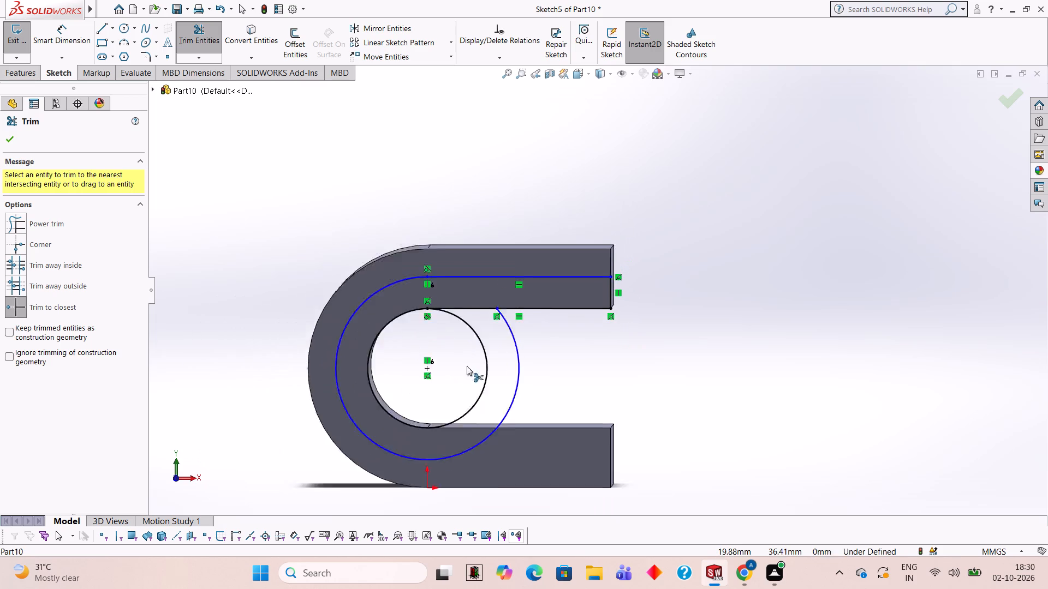
scroll(467, 366, "up", 1)
left_click(102, 28)
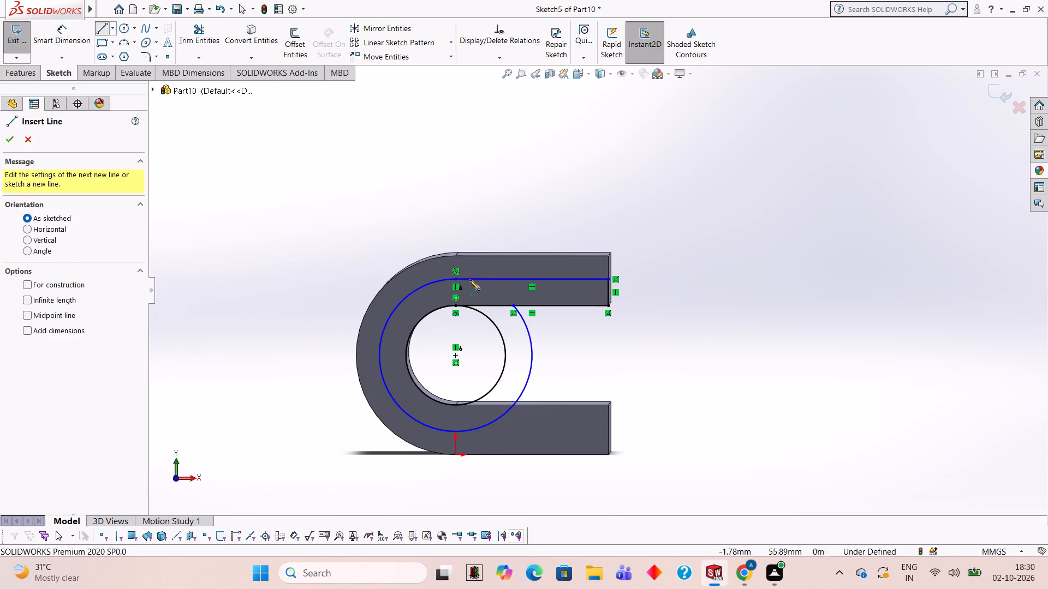
scroll(493, 290, "down", 3)
scroll(657, 340, "down", 4)
scroll(538, 429, "up", 5)
scroll(483, 435, "down", 2)
scroll(447, 404, "down", 2)
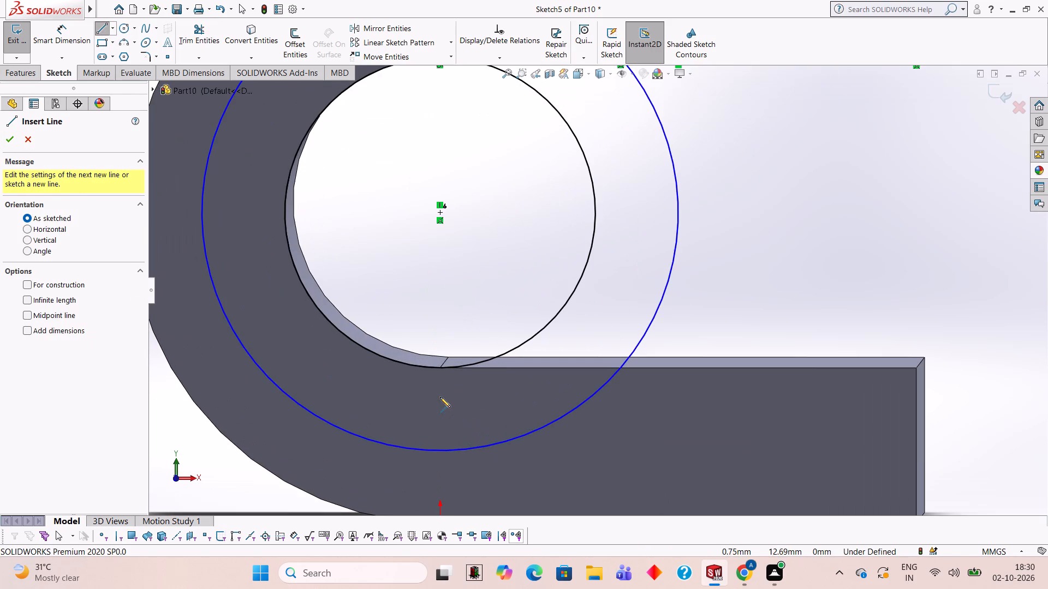
left_click(440, 368)
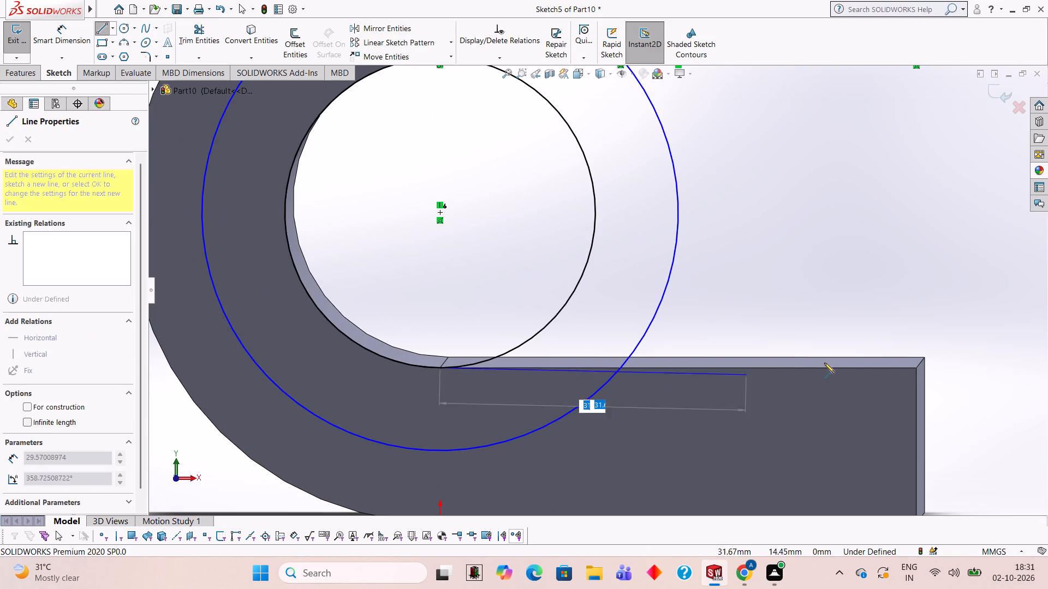
left_click(916, 366)
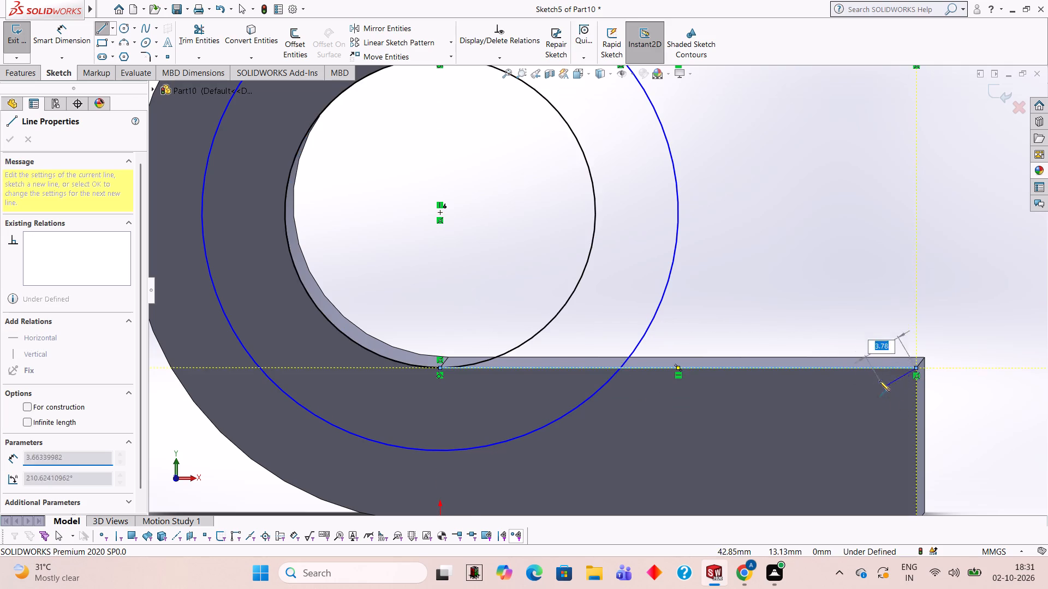
scroll(879, 381, "up", 3)
key("Escape")
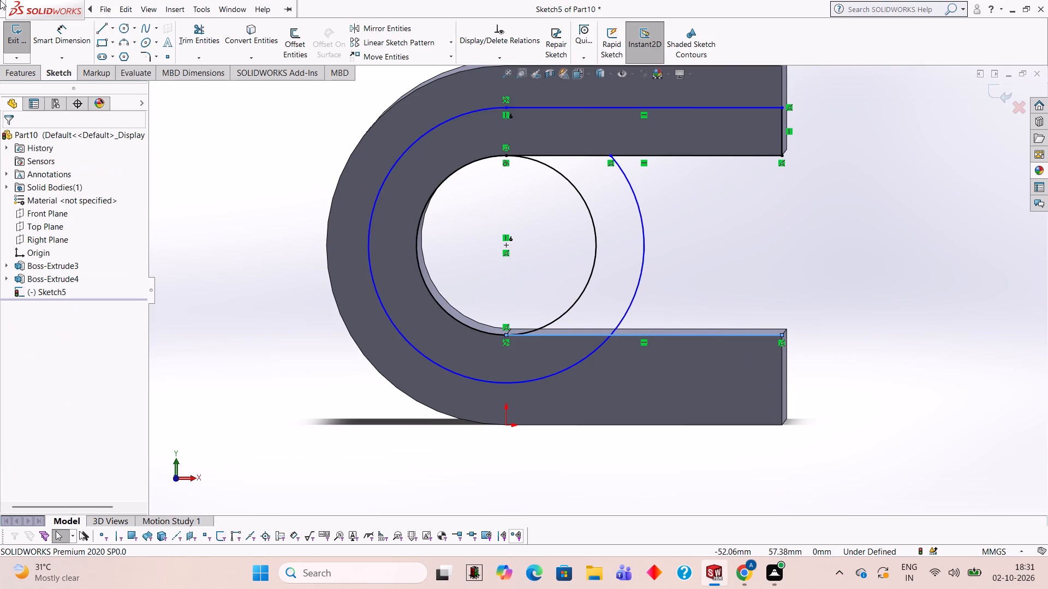
Draw a 46 mm horizontal line from the 23 mm circle's bottom to the lower leg's end, and an 8 mm vertical line up to the inner corner.
left_click(97, 26)
scroll(457, 398, "down", 4)
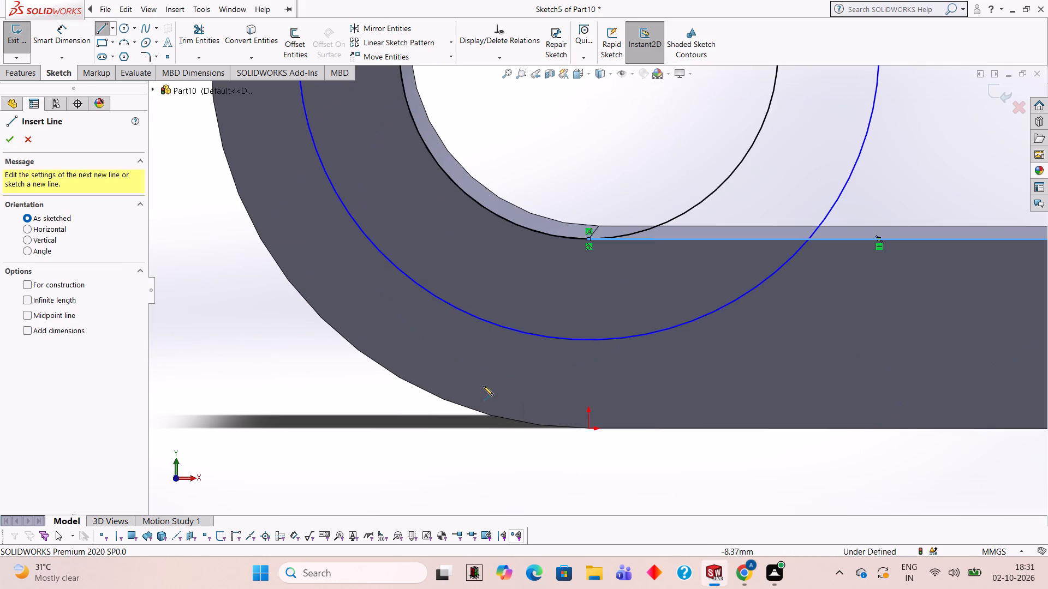
left_click(588, 339)
scroll(874, 325, "up", 3)
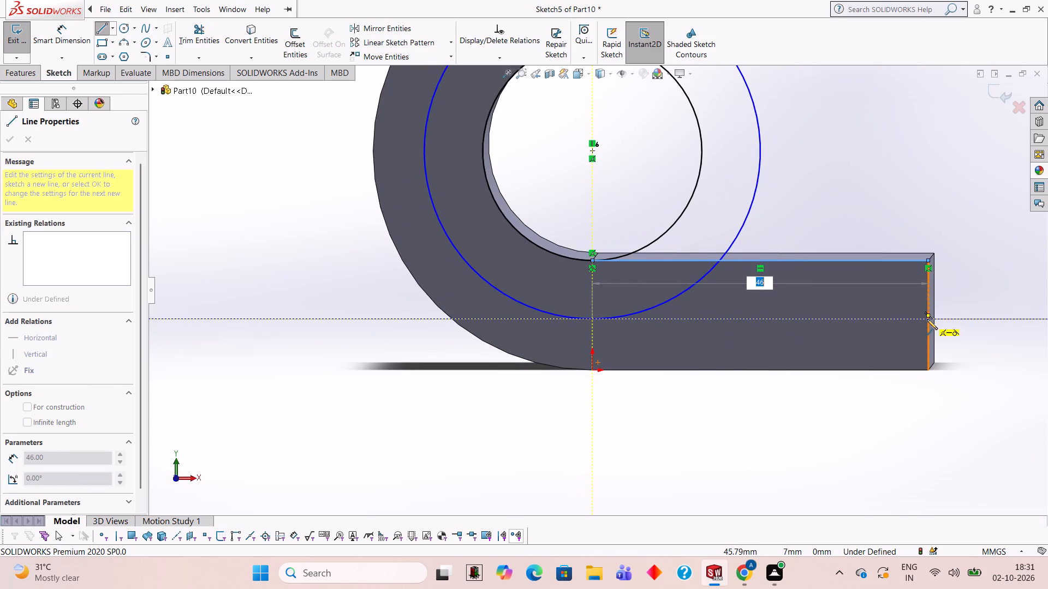
left_click(927, 319)
scroll(907, 324, "up", 2)
scroll(898, 322, "down", 2)
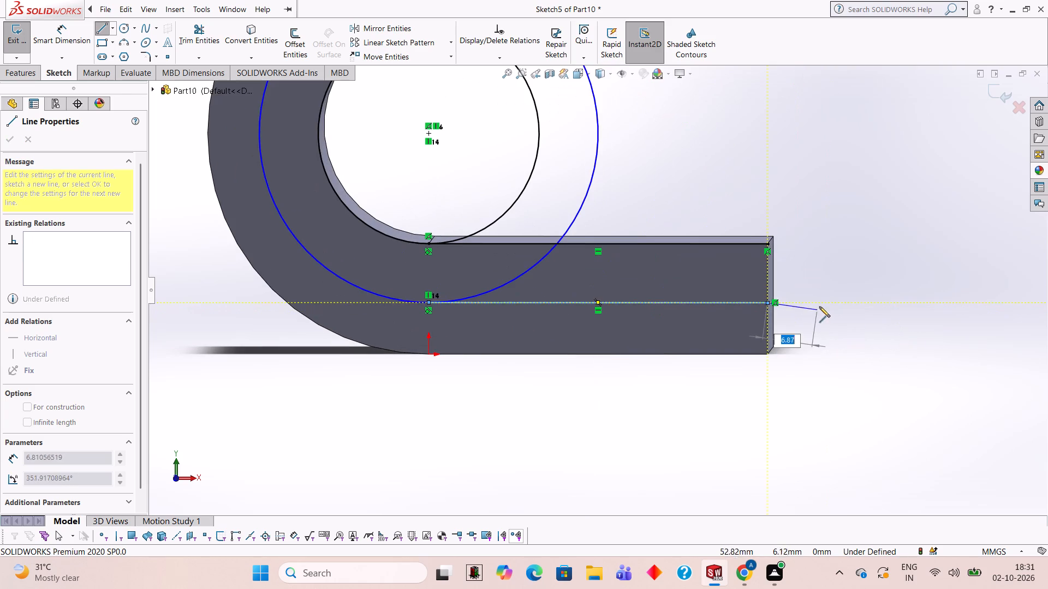
scroll(765, 285, "down", 11)
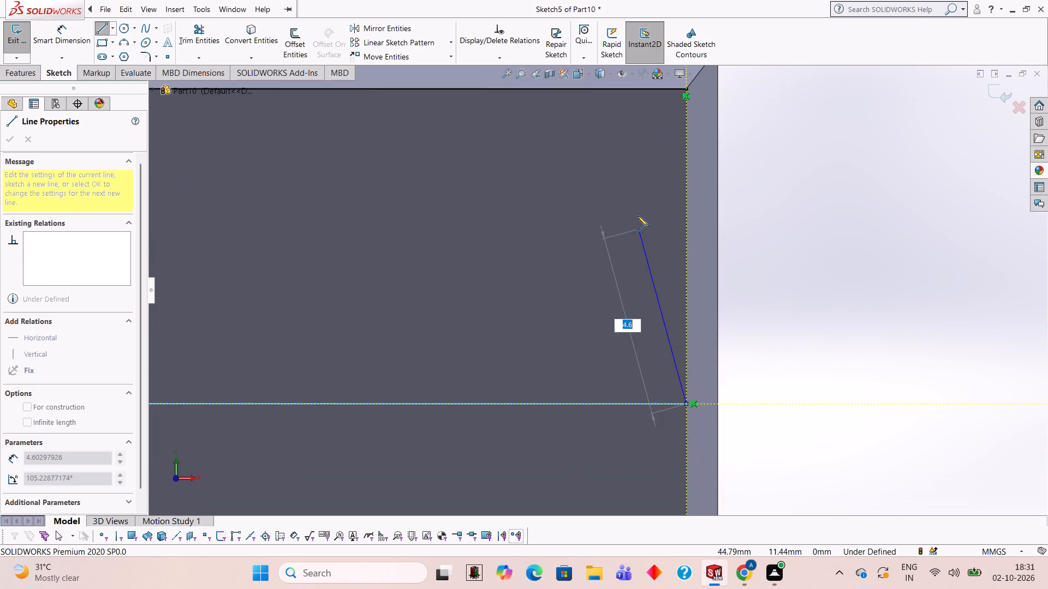
left_click(687, 89)
scroll(641, 193, "up", 7)
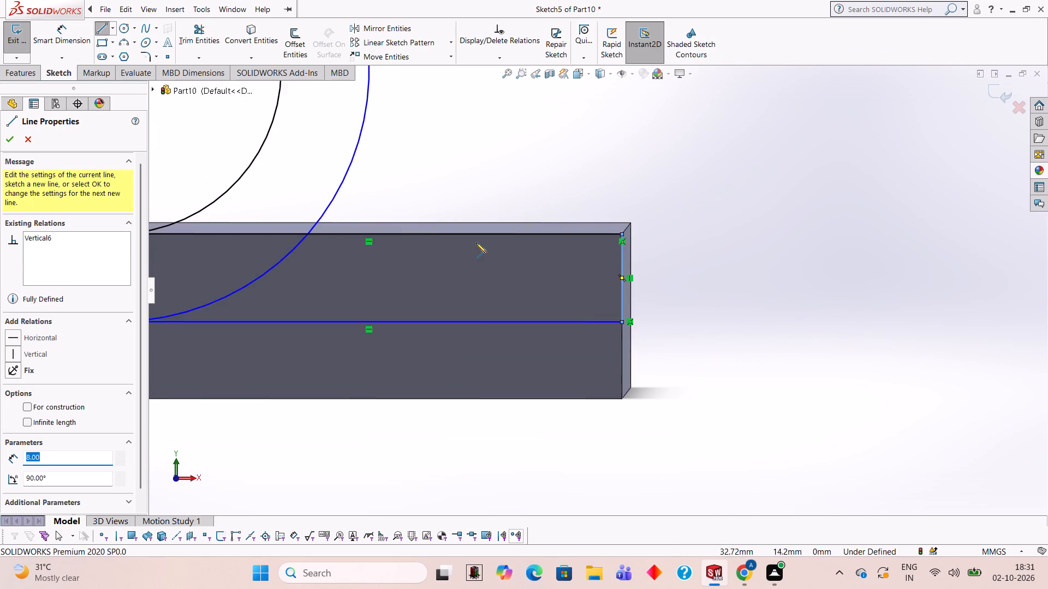
scroll(476, 243, "up", 4)
scroll(354, 230, "down", 2)
Trim away the inner circle's arc across the U opening, and the 23 mm circle's arcs in the opening and inside the lower leg.
left_click(199, 38)
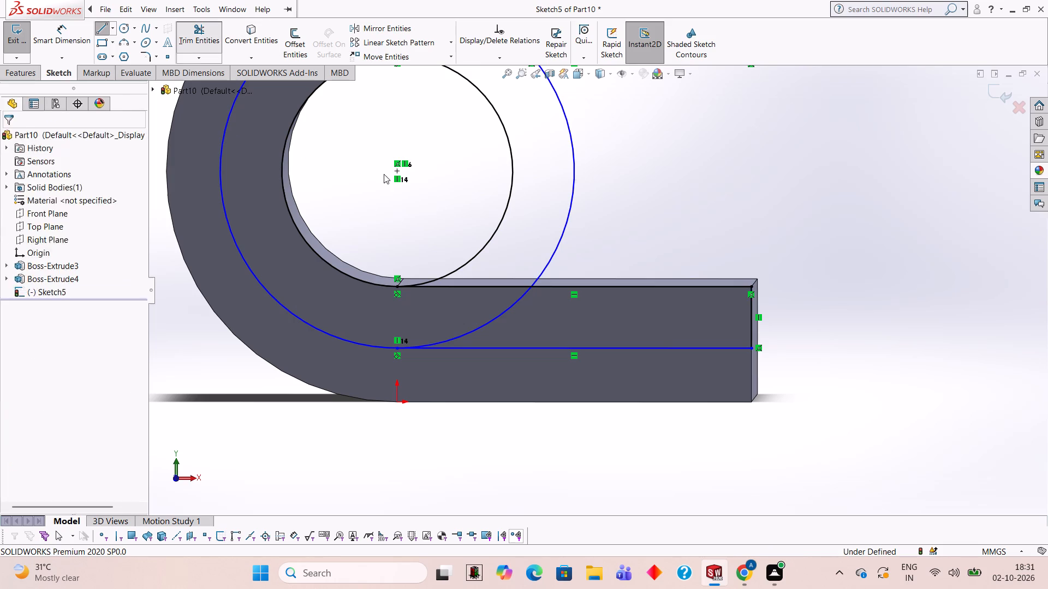
left_click(498, 220)
left_click(551, 257)
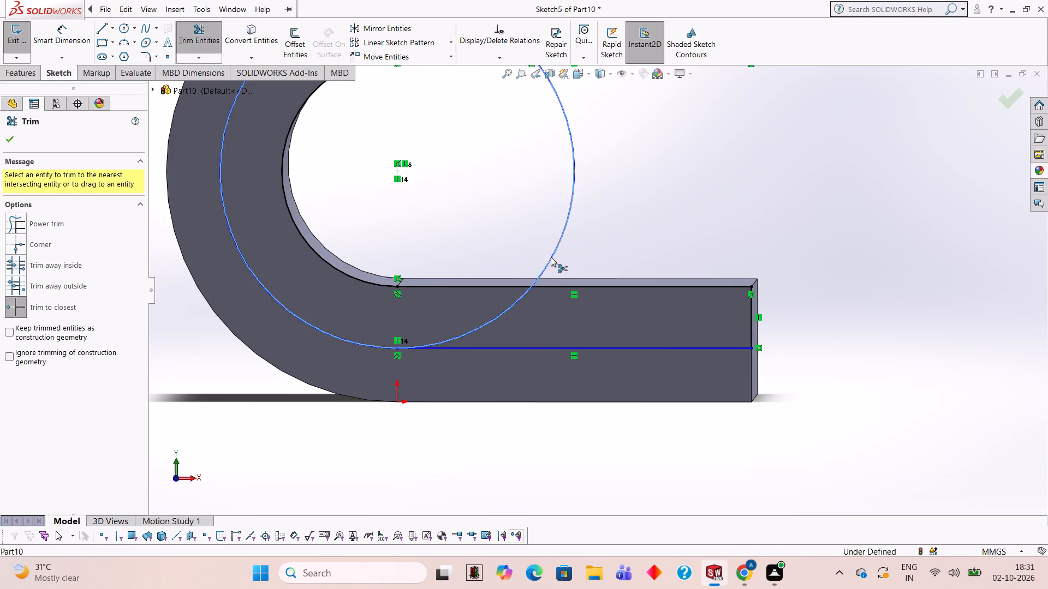
left_click(487, 323)
scroll(464, 257, "up", 4)
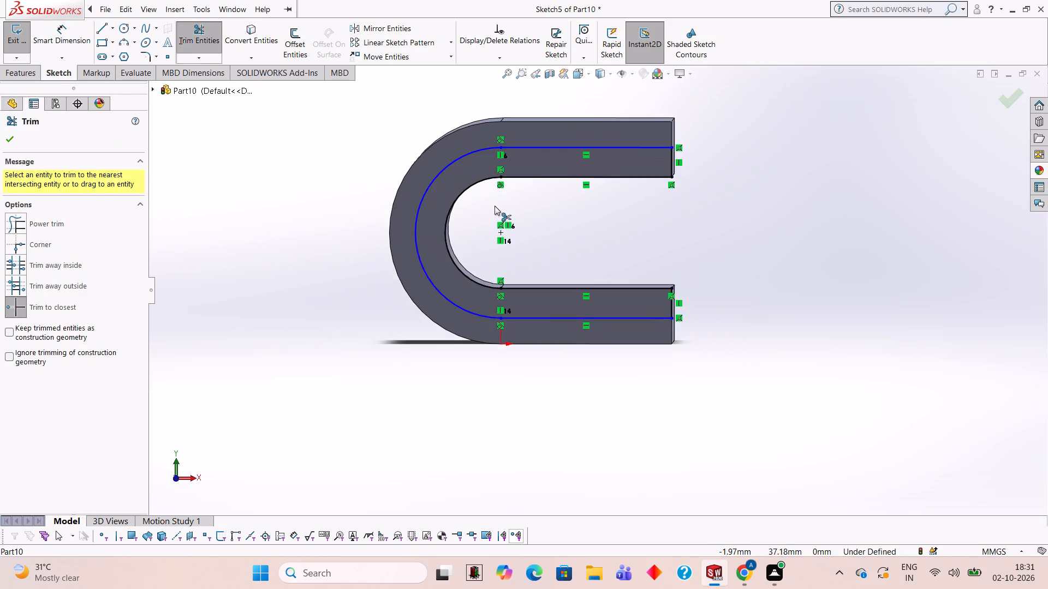
Start an extruded cut from the closed U profile with a blind depth of 2 mm.
scroll(495, 206, "down", 2)
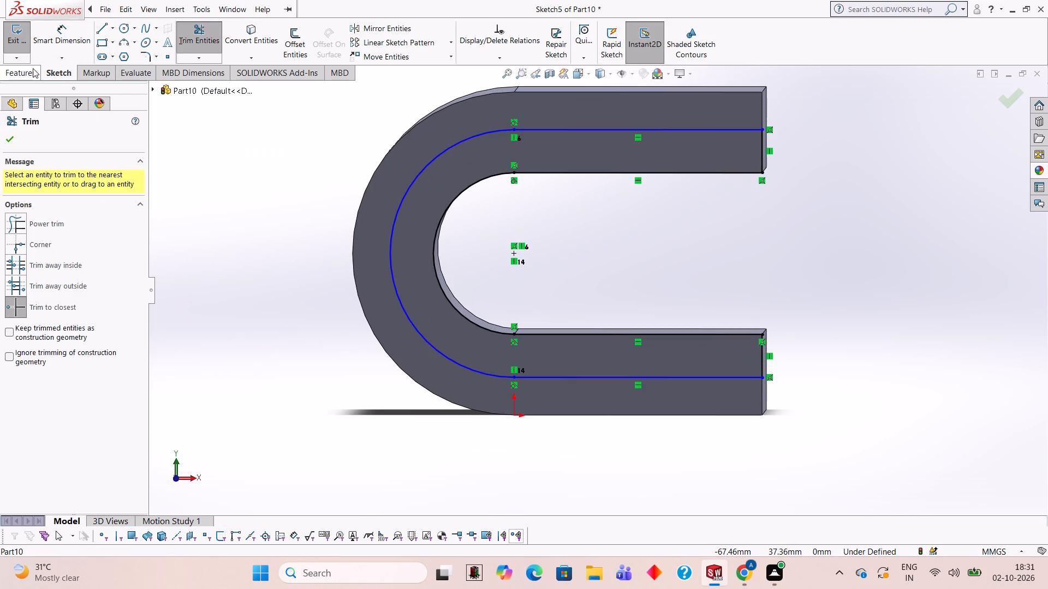
left_click(33, 69)
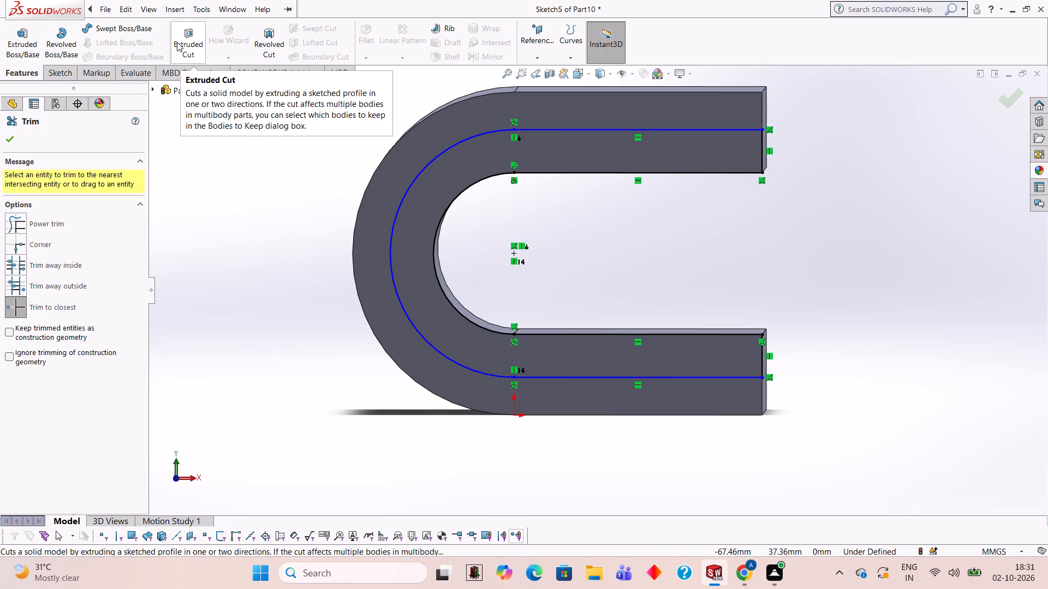
left_click(177, 42)
middle_click_drag(388, 380, 367, 248)
left_click(115, 258)
left_click(115, 260)
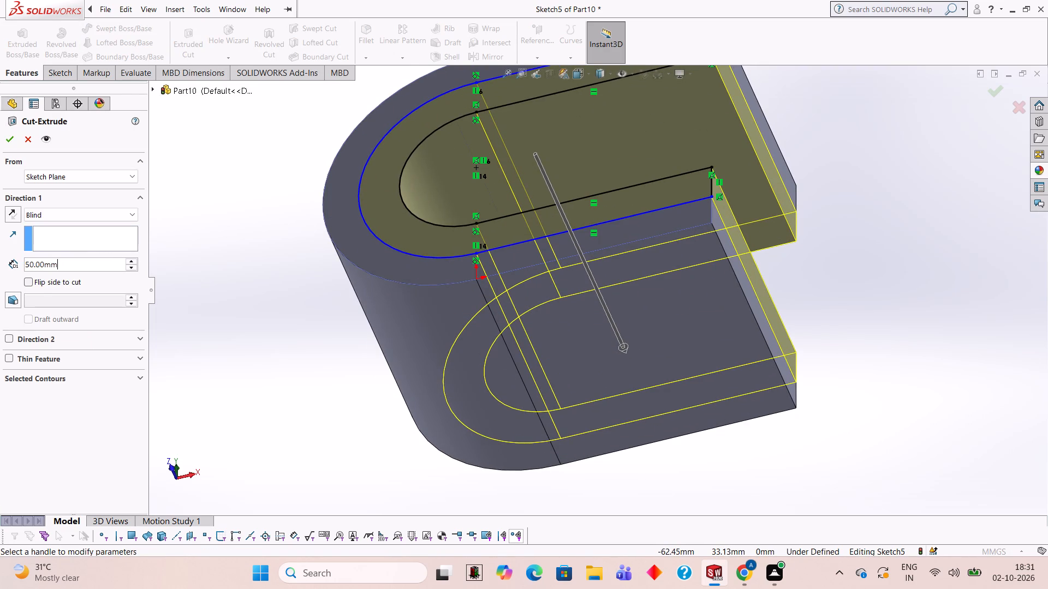
key("BackSpace")
key("BackSpace")
key("BackSpace")
key("BackSpace")
key("BackSpace")
key("BackSpace")
key("BackSpace")
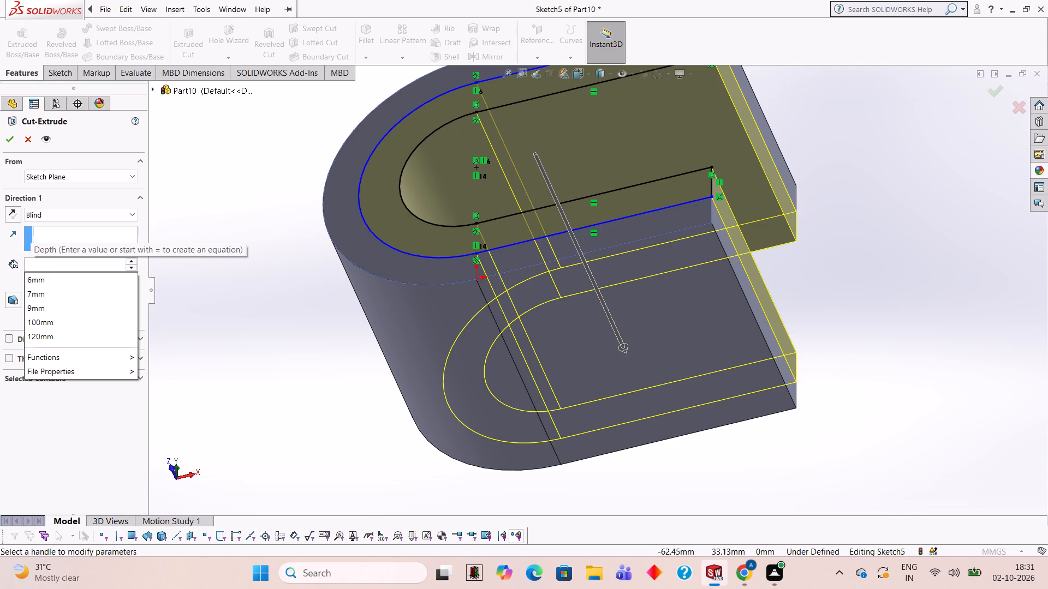
key("2")
key("Return")
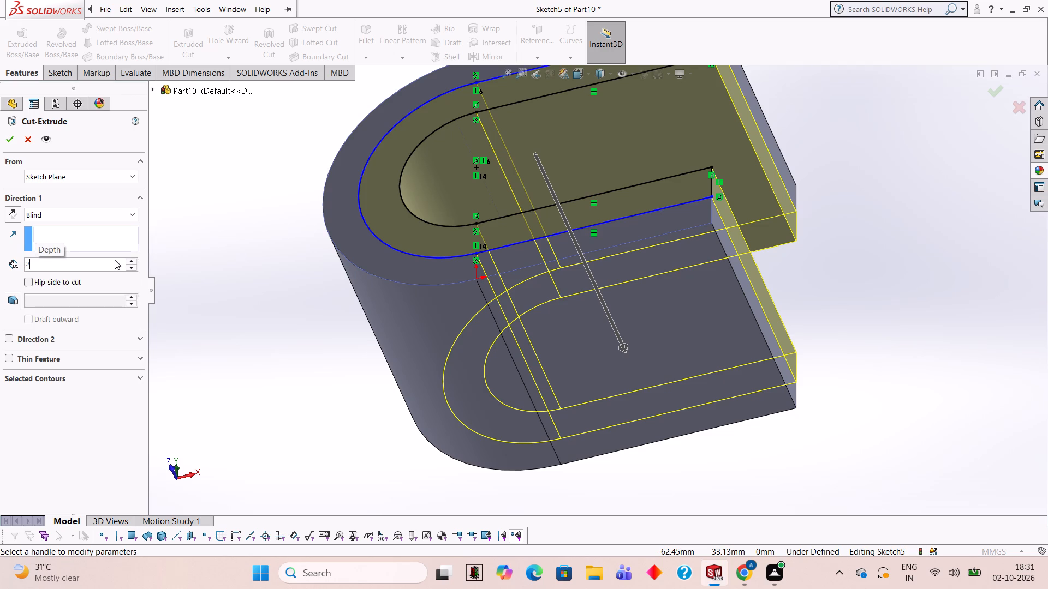
Set the cut depth to 4 mm and finish the extruded cut.
middle_click_drag(681, 293, 585, 381)
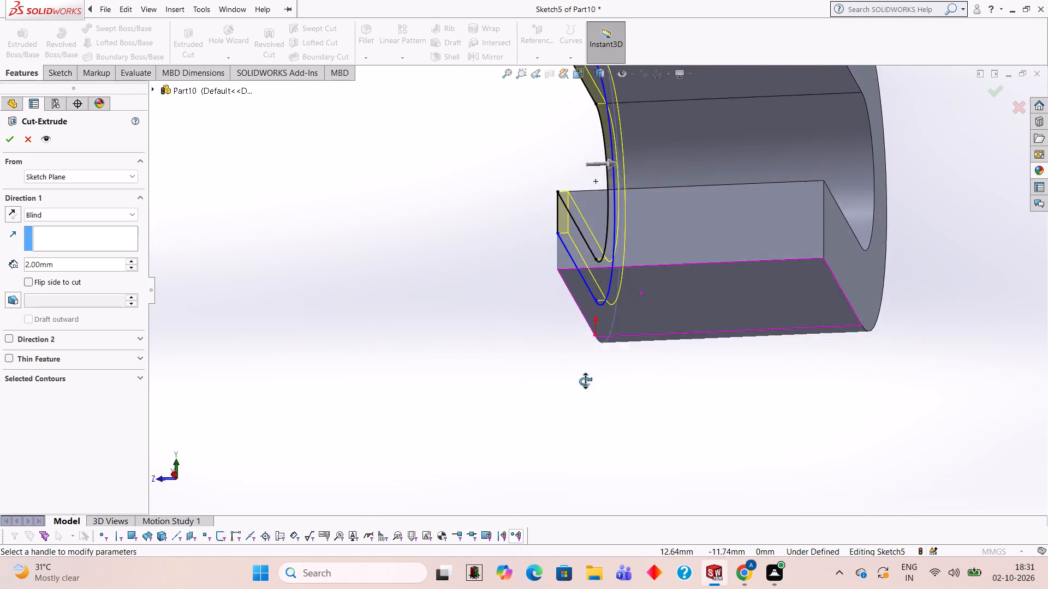
middle_click_drag(585, 381, 604, 393)
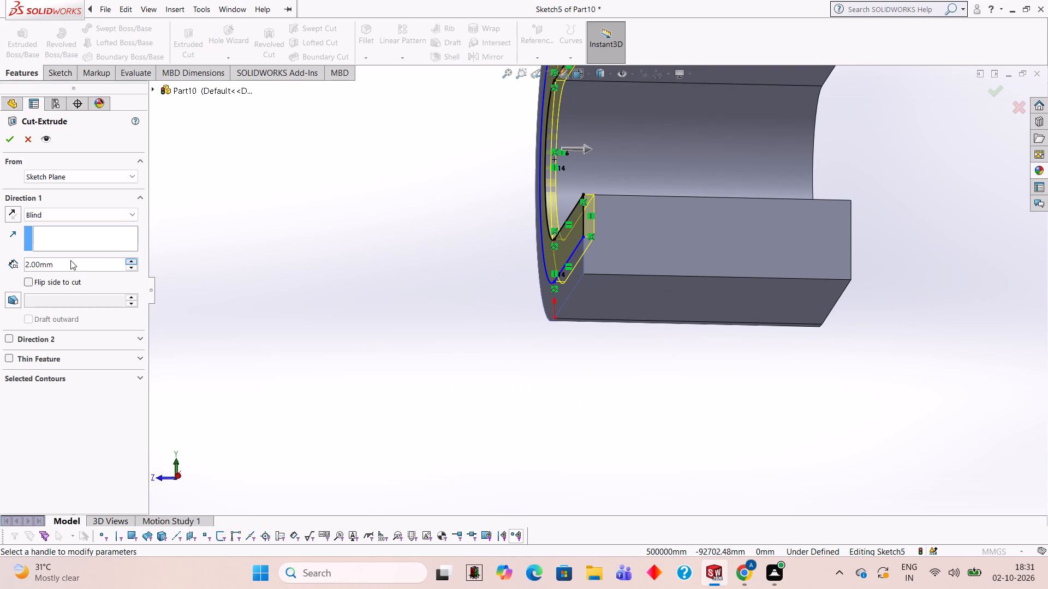
left_click(70, 260)
key("BackSpace")
key("BackSpace")
key("BackSpace")
key("BackSpace")
key("BackSpace")
key("BackSpace")
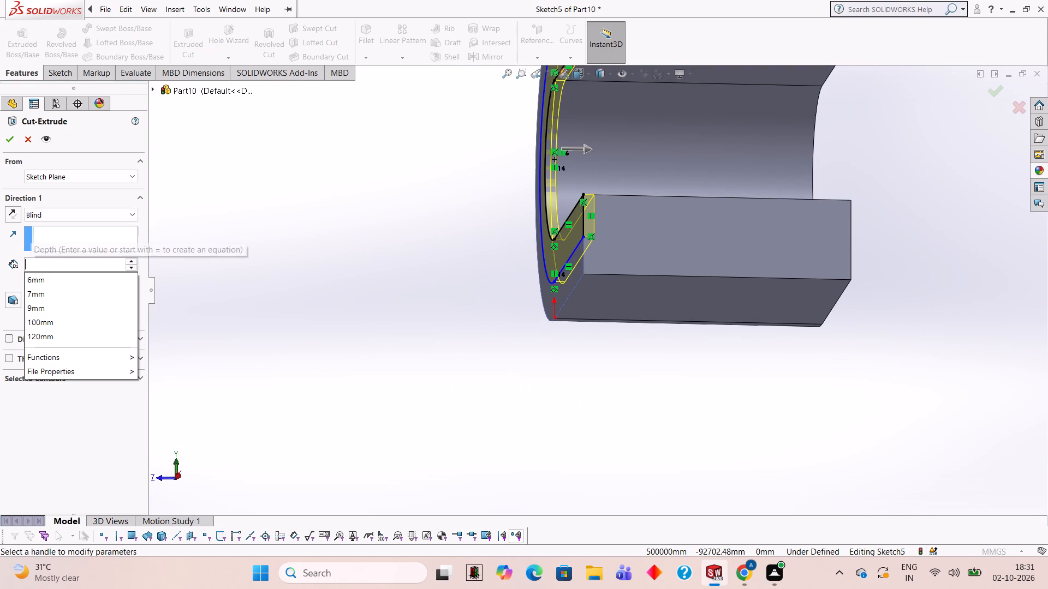
key("4")
key("Return")
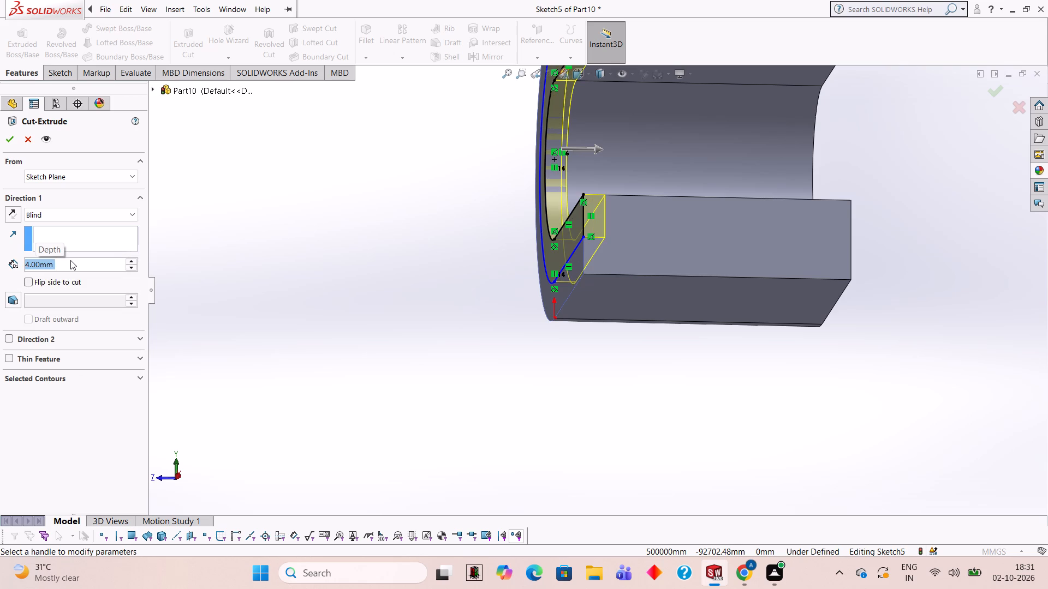
left_click(8, 145)
left_click(313, 221)
Examine the U-shaped recess on the front face and the open leg ends from several angles.
middle_click_drag(353, 242, 422, 256)
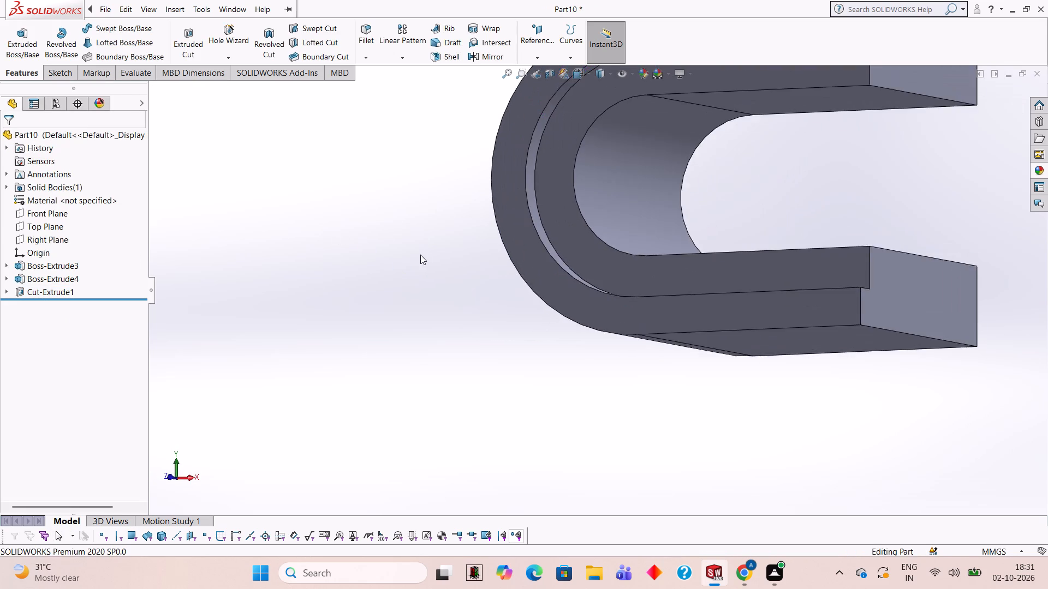
scroll(421, 255, "up", 2)
middle_click_drag(444, 304, 456, 236)
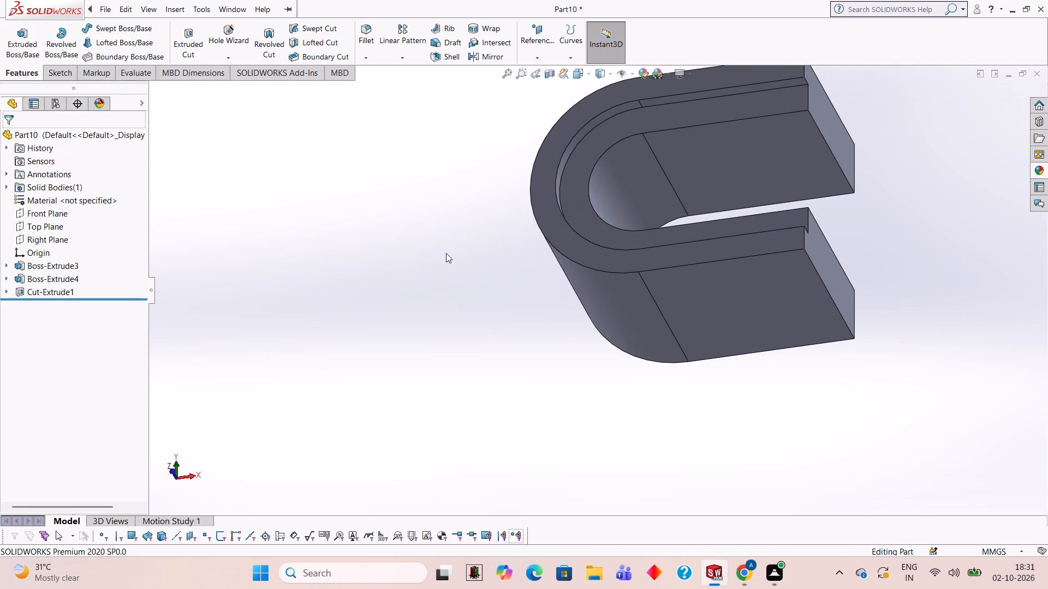
scroll(423, 350, "up", 1)
scroll(430, 350, "down", 1)
middle_click_drag(484, 350, 521, 377)
scroll(509, 348, "up", 2)
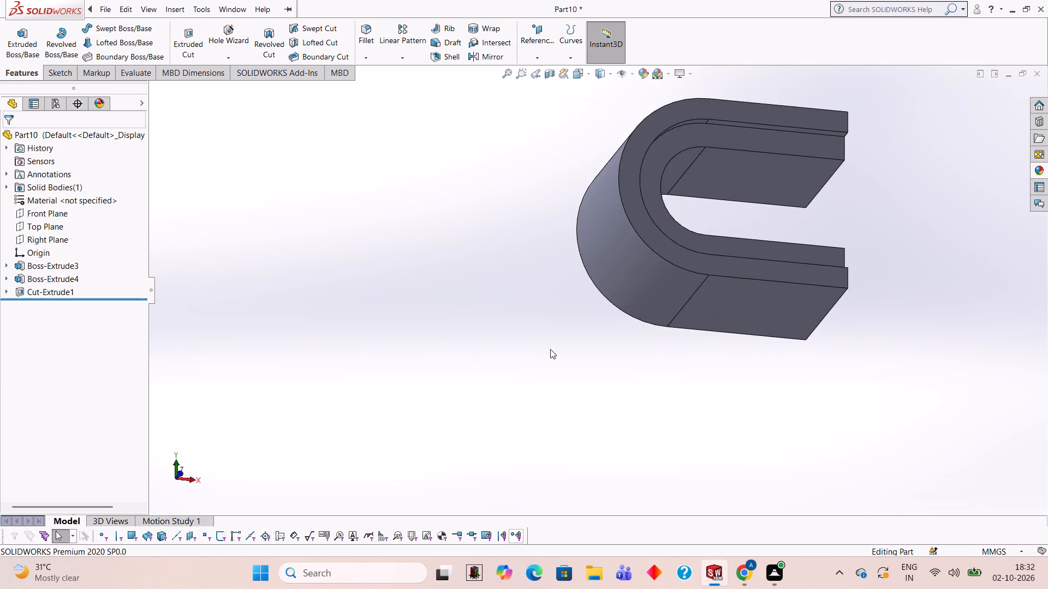
middle_click_drag(553, 355, 432, 396)
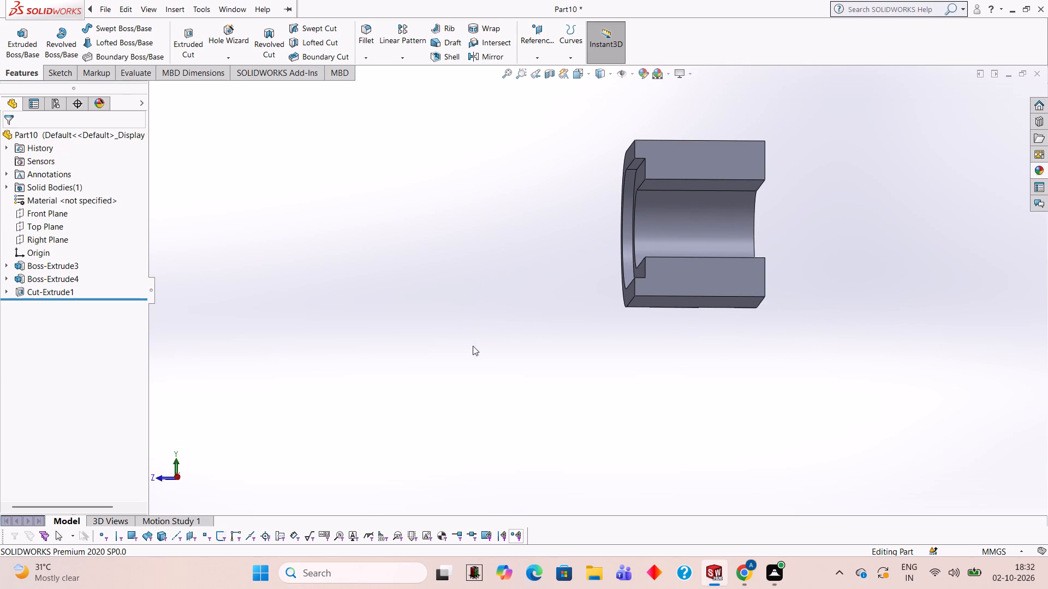
middle_click_drag(695, 343, 736, 378)
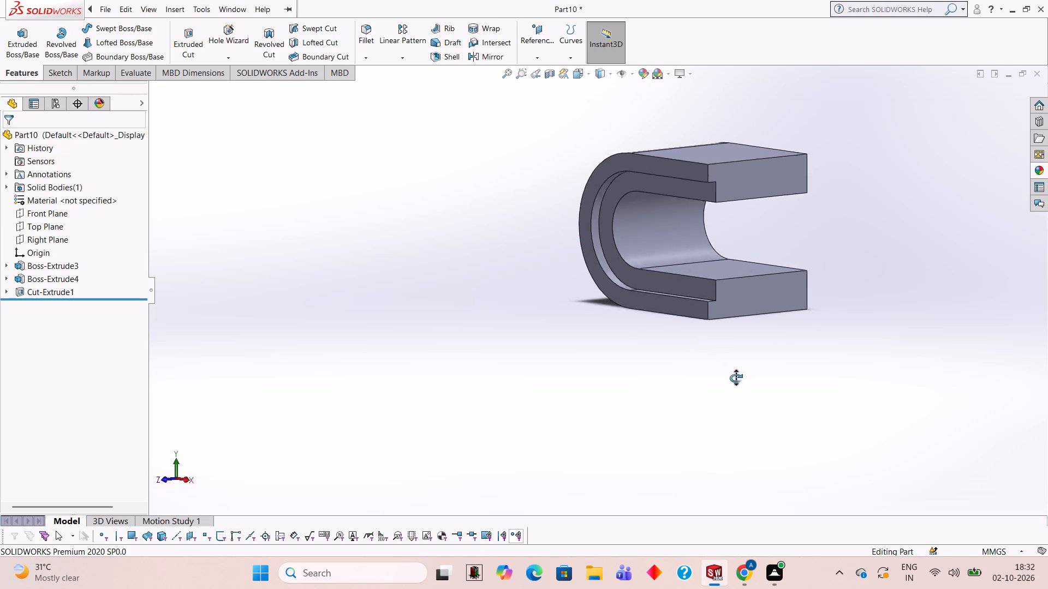
Start a sketch on the flat U-shaped back face, opposite the existing recess, and view it face-on.
middle_click_drag(736, 378, 813, 291)
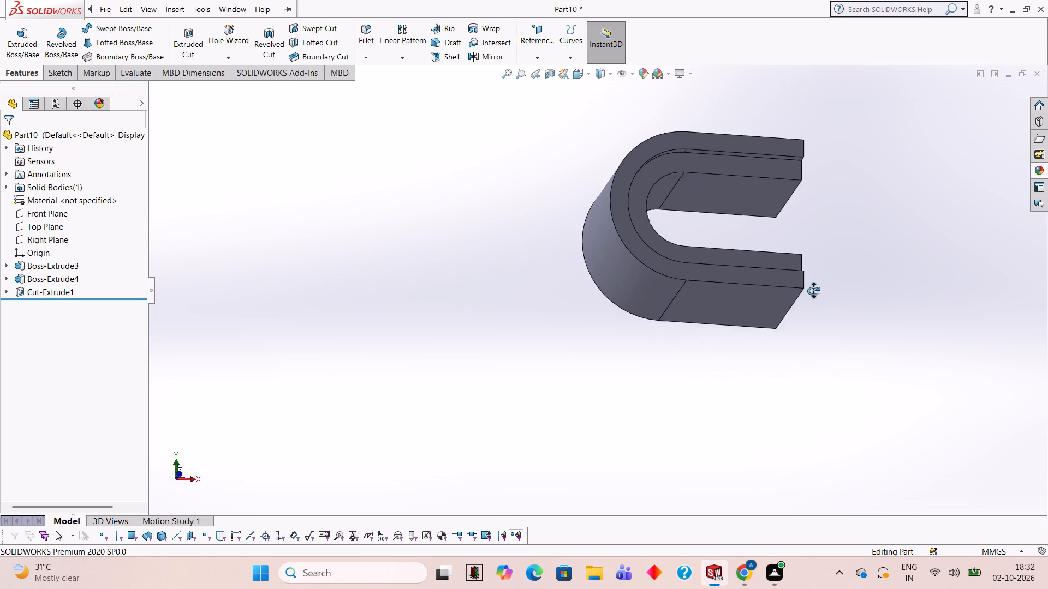
middle_click_drag(813, 291, 586, 368)
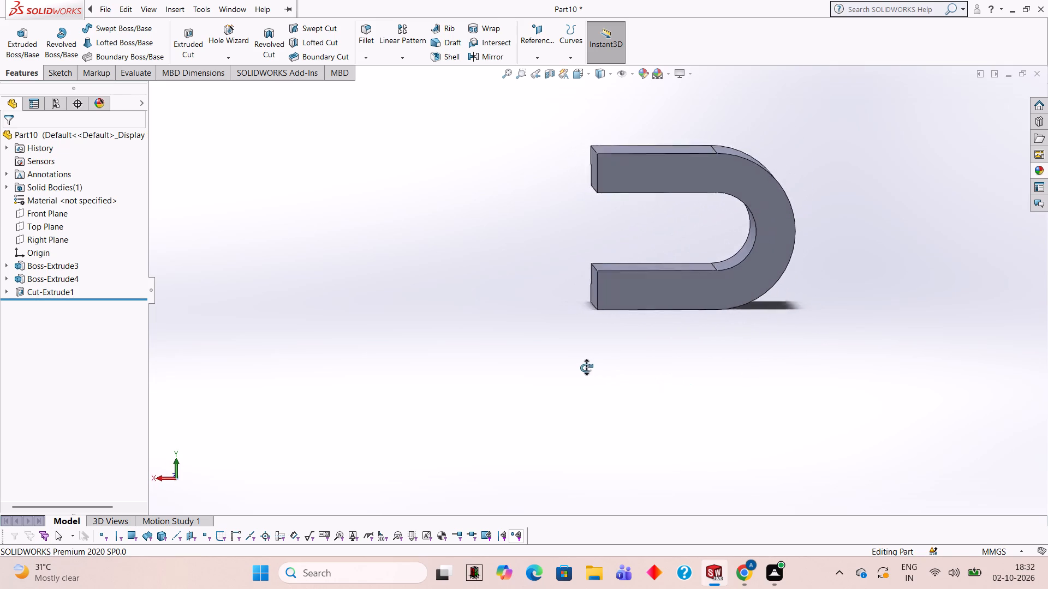
middle_click_drag(586, 368, 568, 359)
middle_click_drag(617, 374, 642, 389)
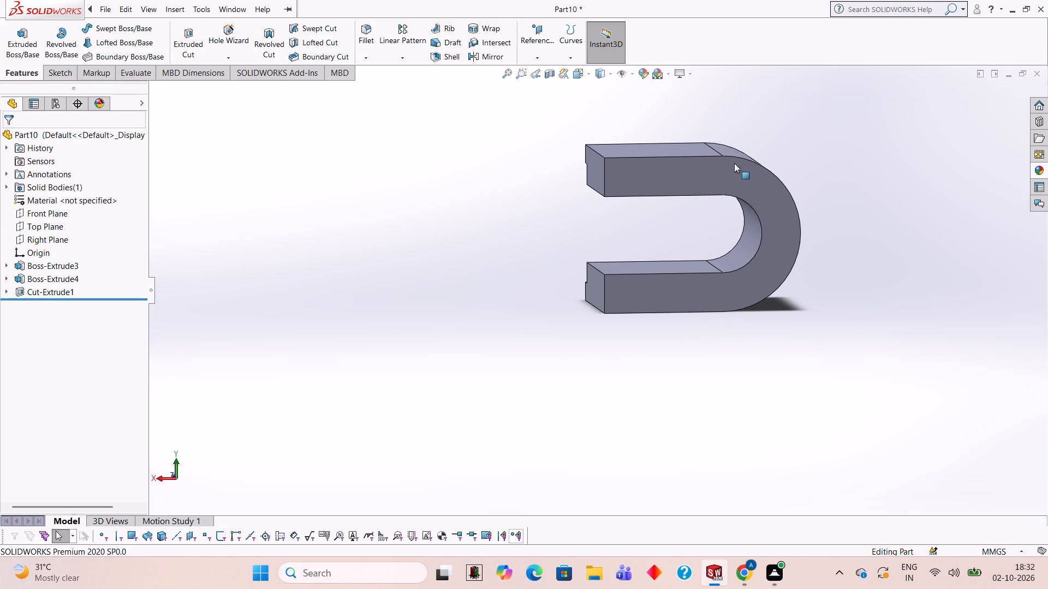
left_click(734, 163)
left_click_drag(788, 128, 783, 128)
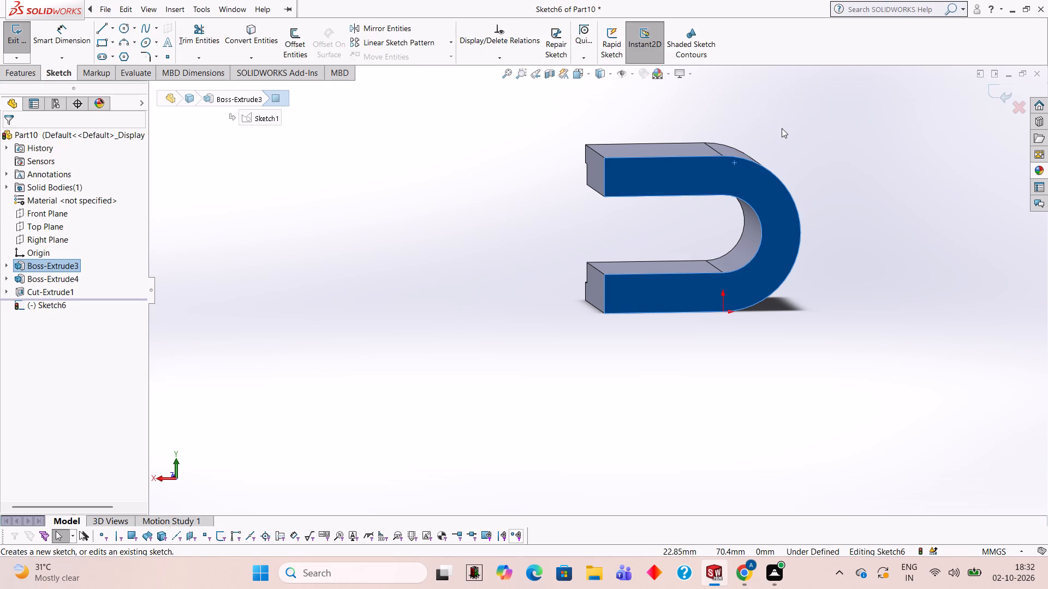
key("ctrl+8")
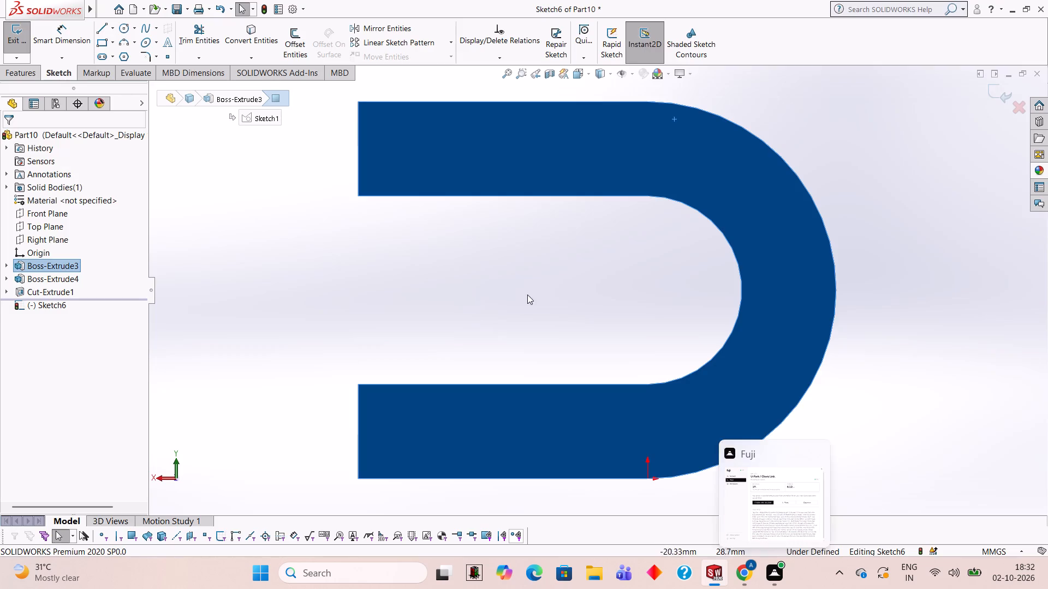
Draw two circles of radius 15 mm and 23 mm centred on the U bend's centre.
left_click(123, 30)
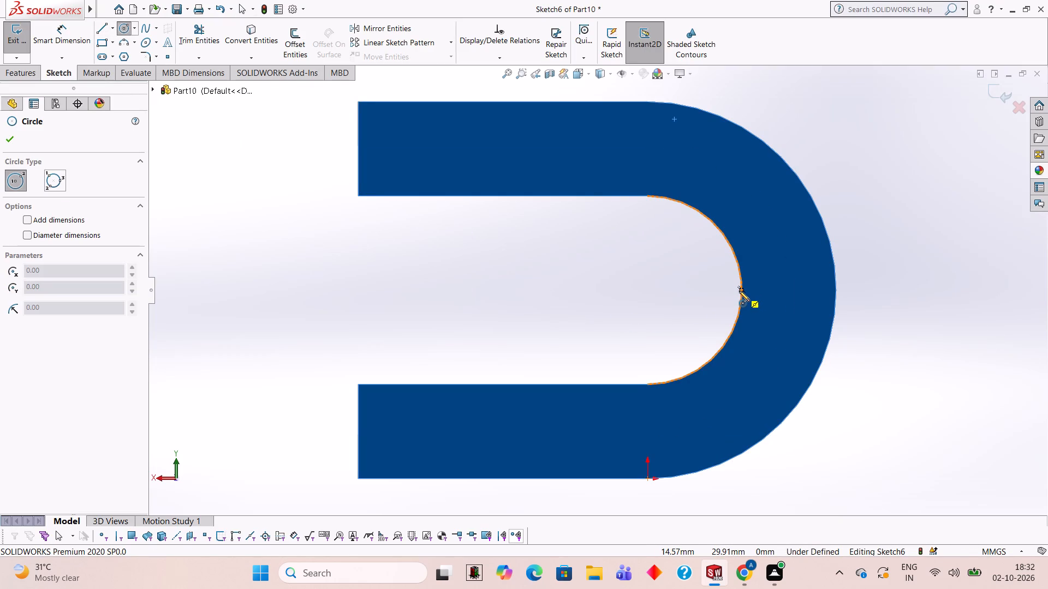
left_click(646, 289)
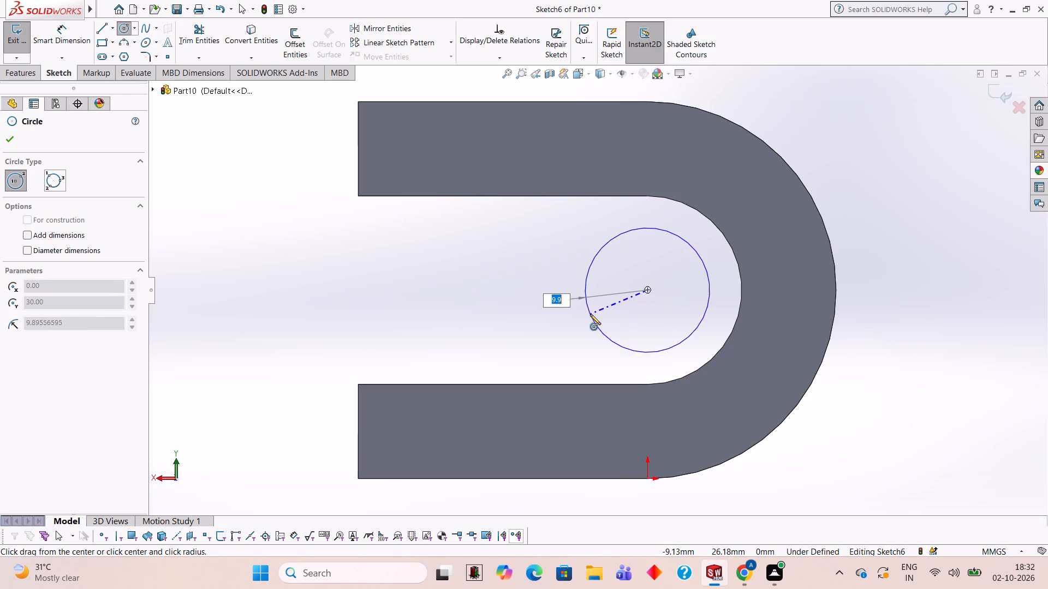
type("15")
key("Return")
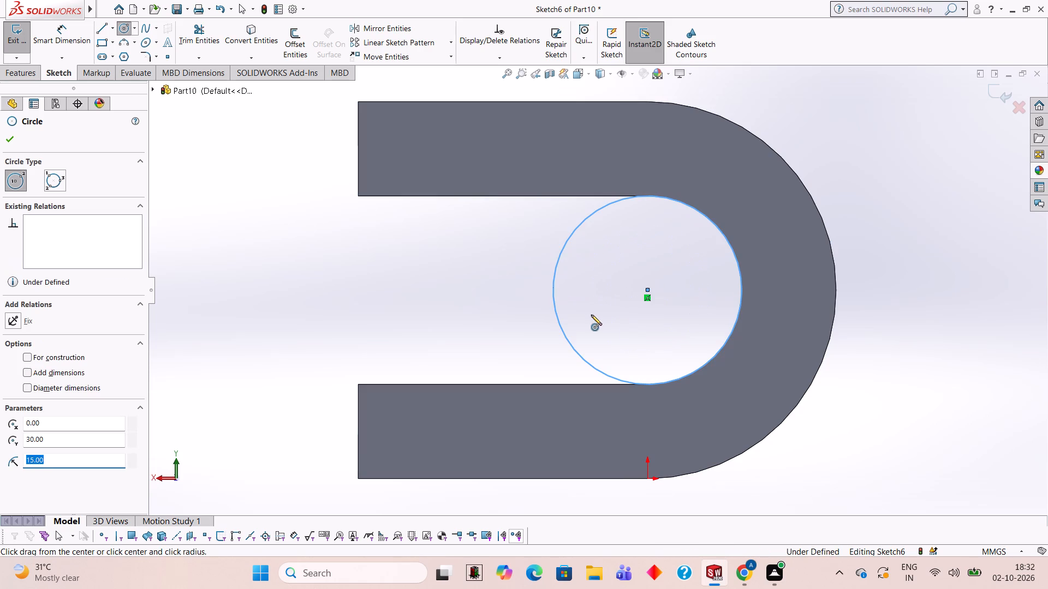
left_click(647, 290)
type("23")
key("Return")
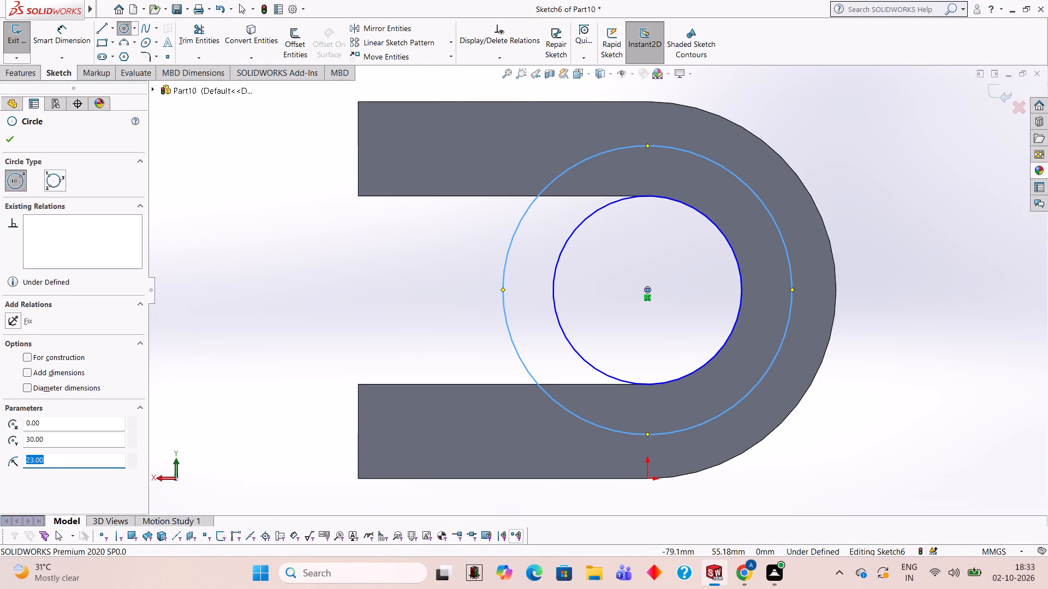
Draw a 46 mm horizontal line along each leg's inner edge, from the open end to the 15 mm circle.
left_click(97, 32)
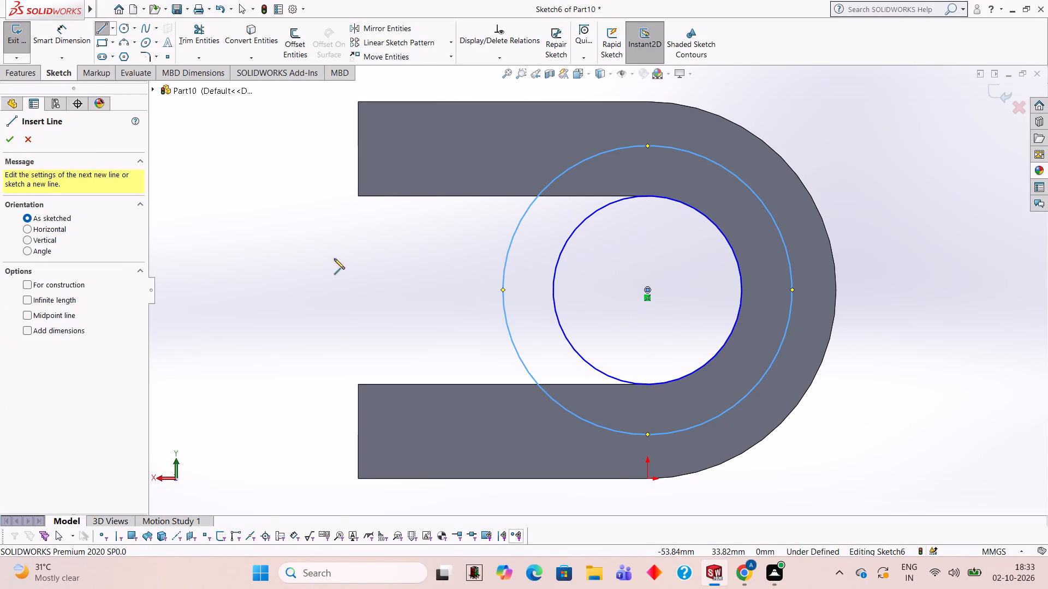
left_click(358, 196)
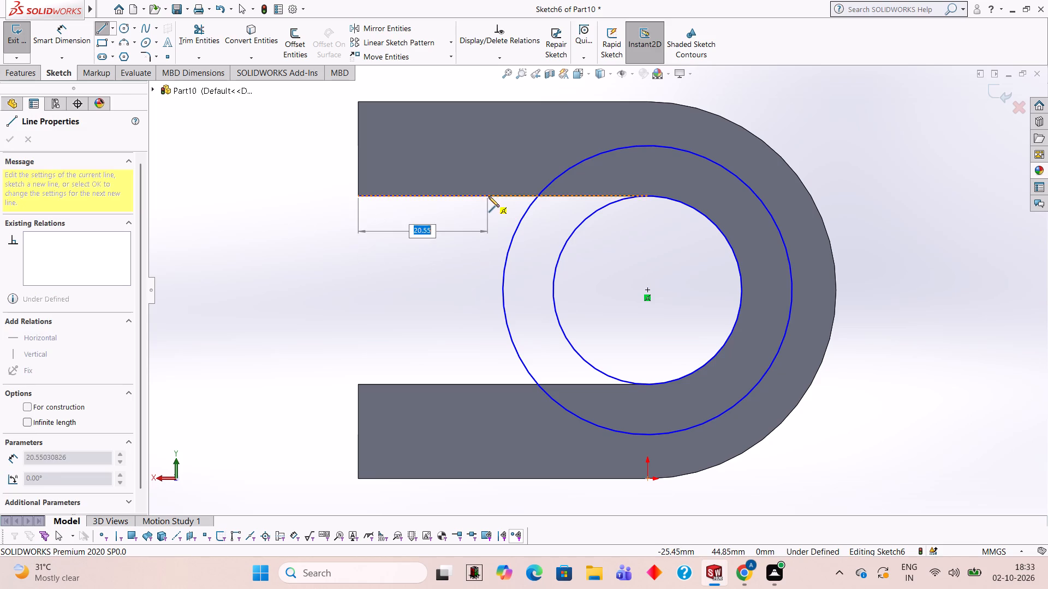
left_click(647, 196)
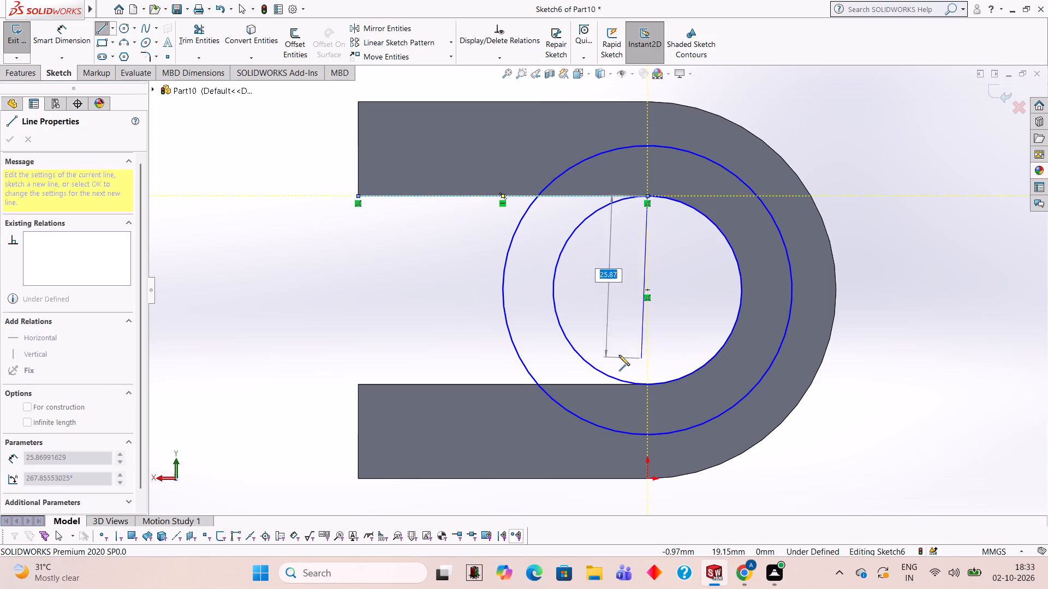
key("Escape")
left_click(96, 31)
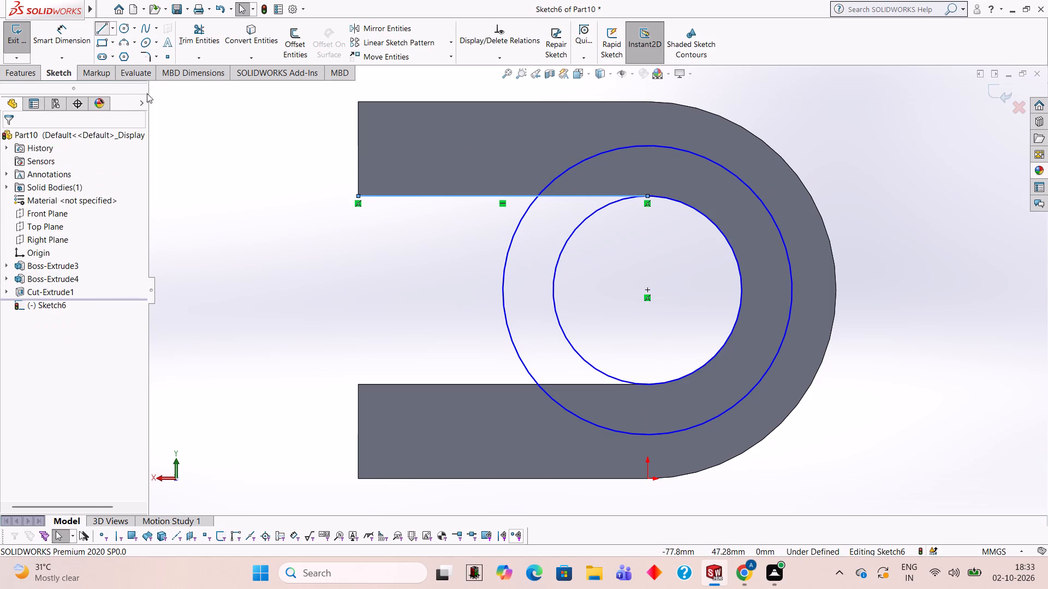
left_click(355, 383)
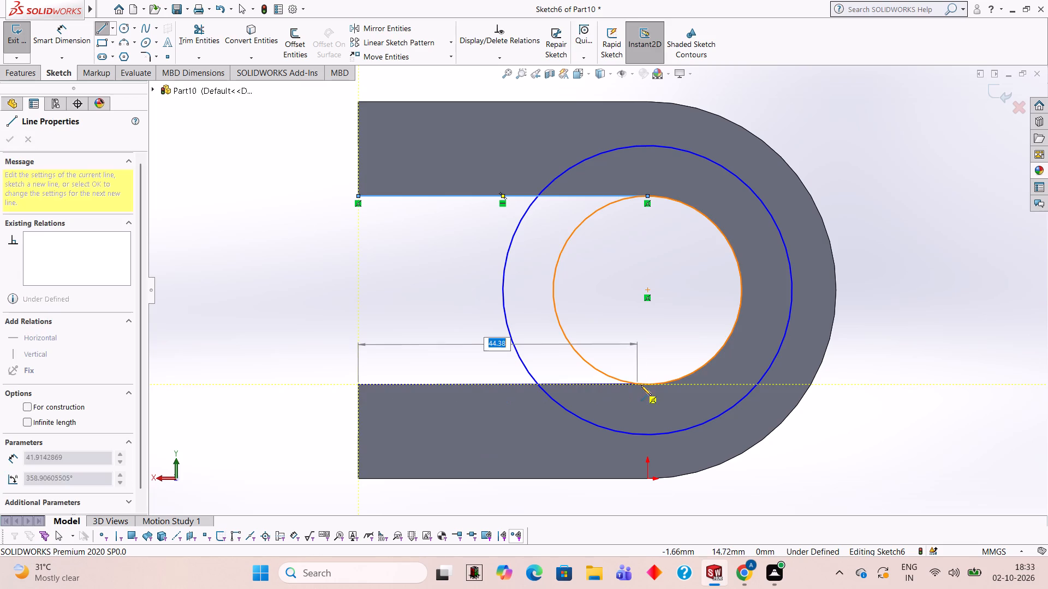
left_click(648, 386)
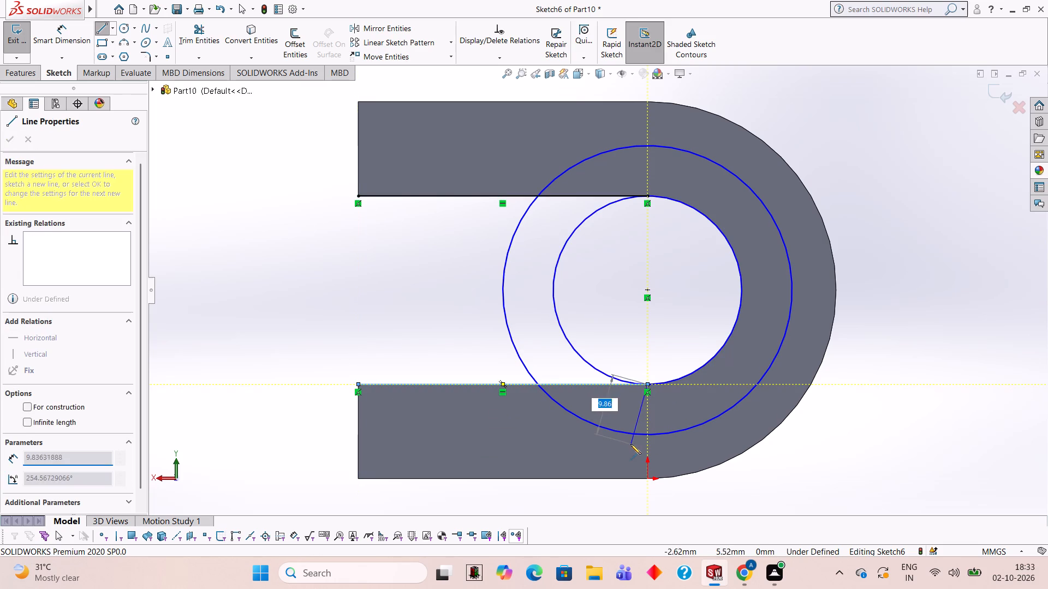
key("Escape")
Draw 46 mm horizontal lines from the 23 mm circle's top and bottom to the open leg ends, closing each with an 8 mm vertical line.
scroll(657, 384, "down", 12)
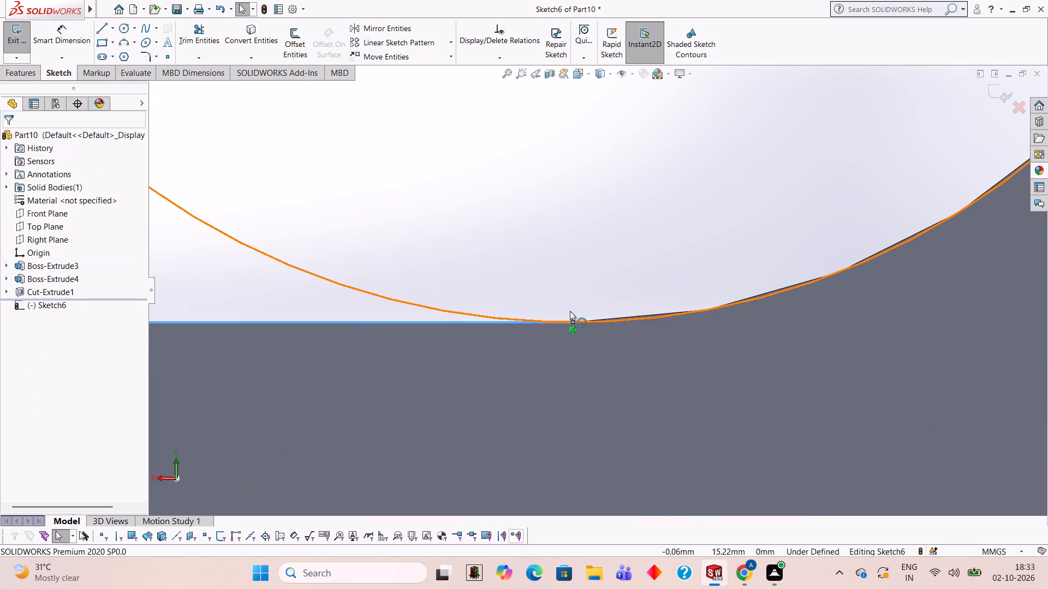
scroll(570, 311, "down", 4)
scroll(581, 303, "up", 18)
scroll(546, 177, "down", 1)
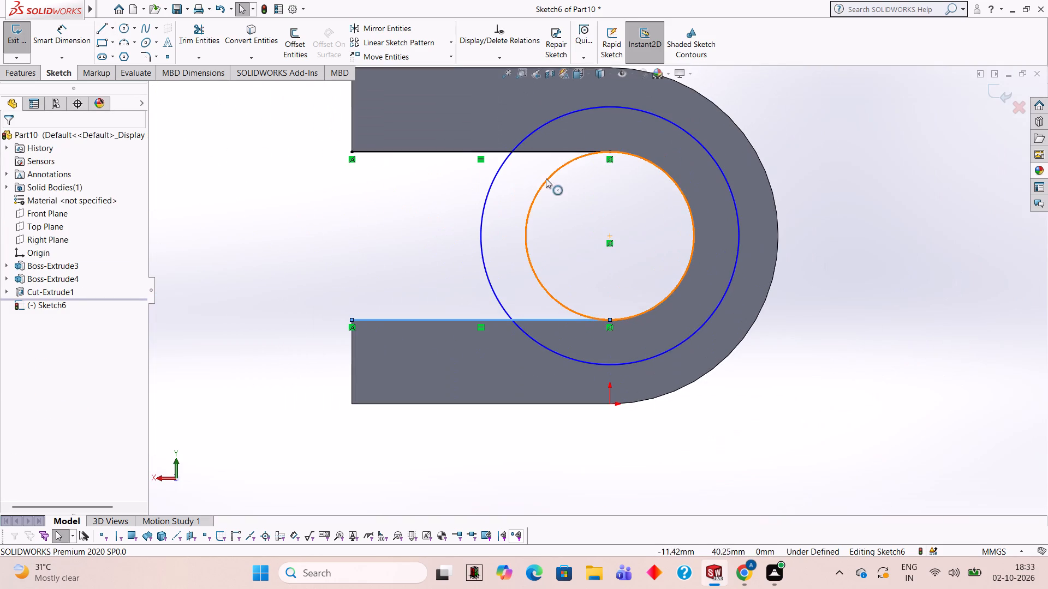
scroll(545, 146, "up", 2)
scroll(547, 146, "down", 2)
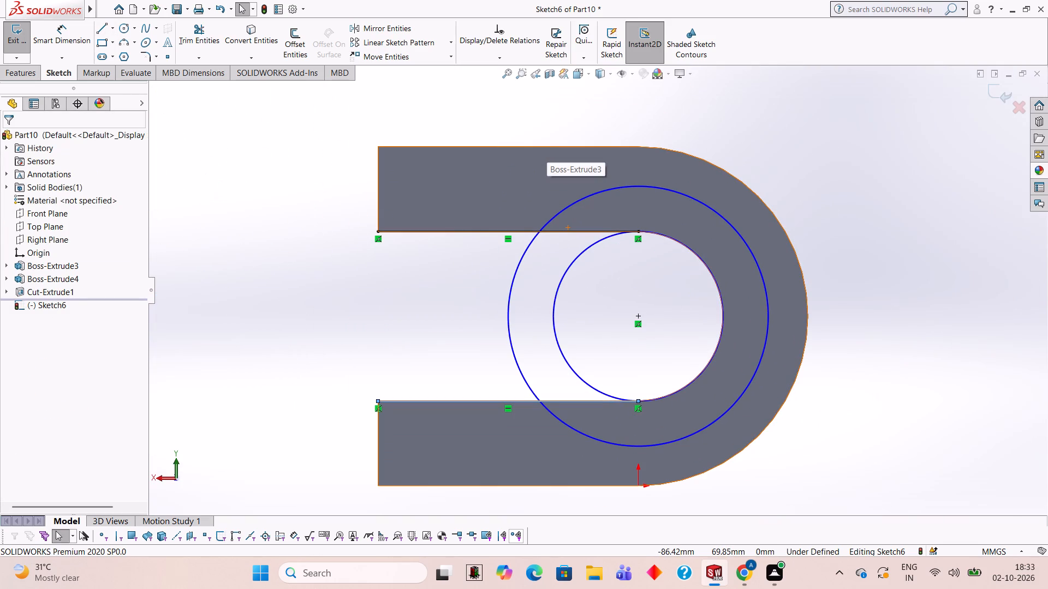
left_click(104, 28)
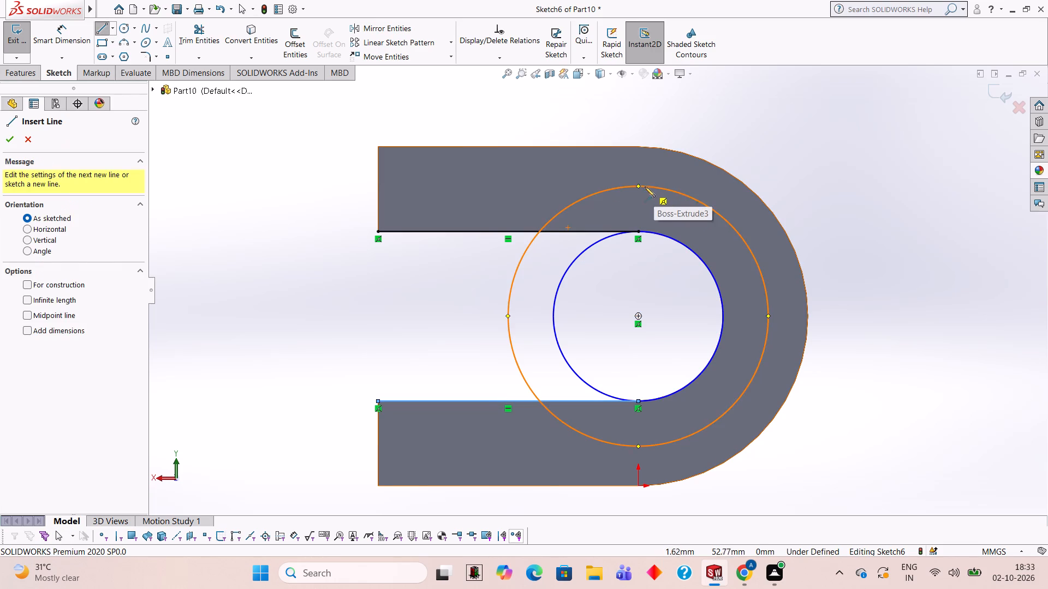
left_click(638, 184)
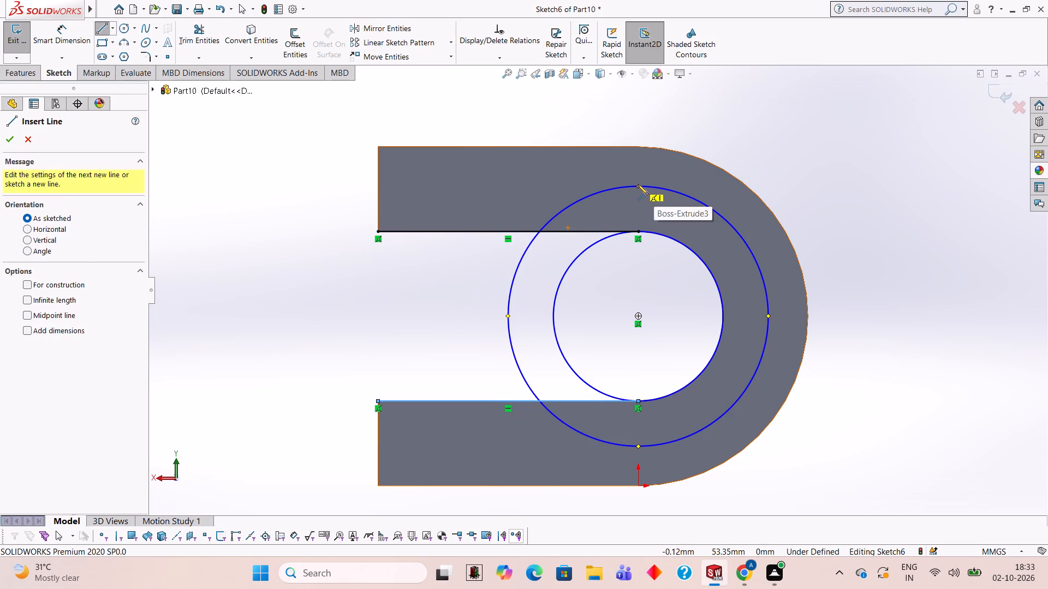
left_click(376, 184)
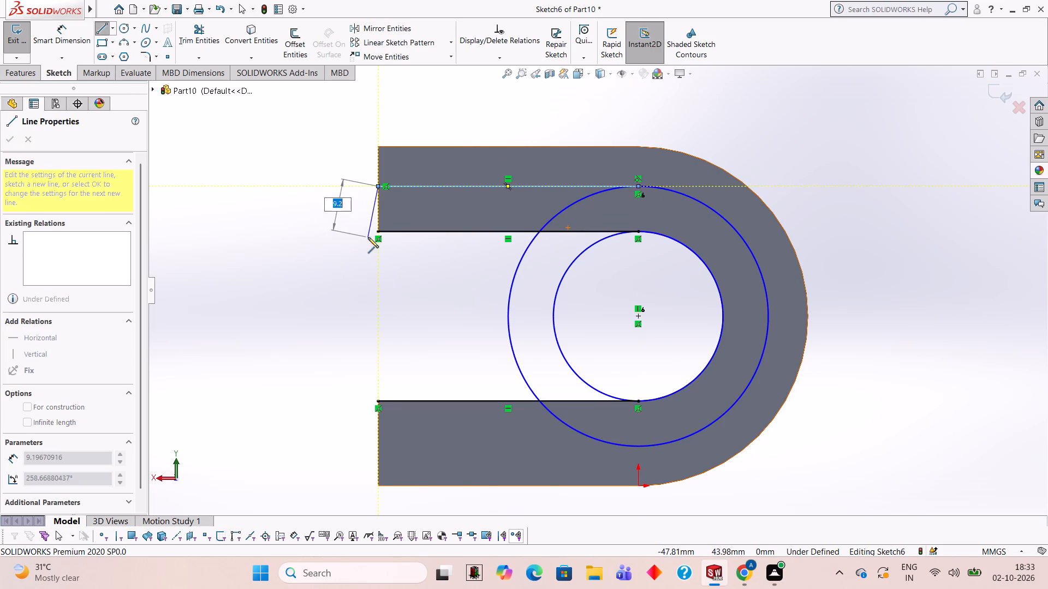
left_click(377, 232)
key("Escape")
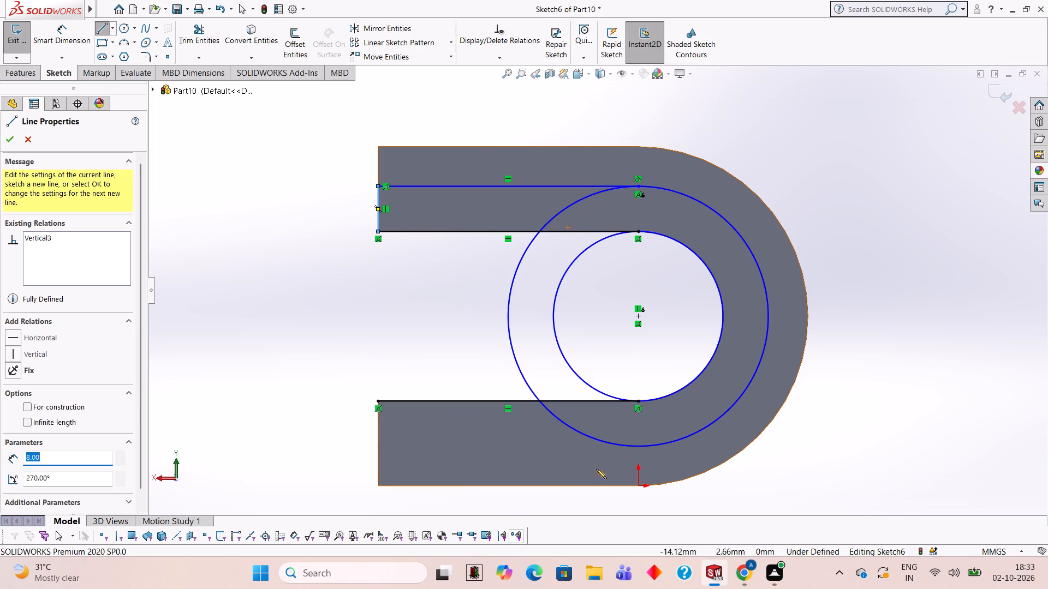
left_click(638, 447)
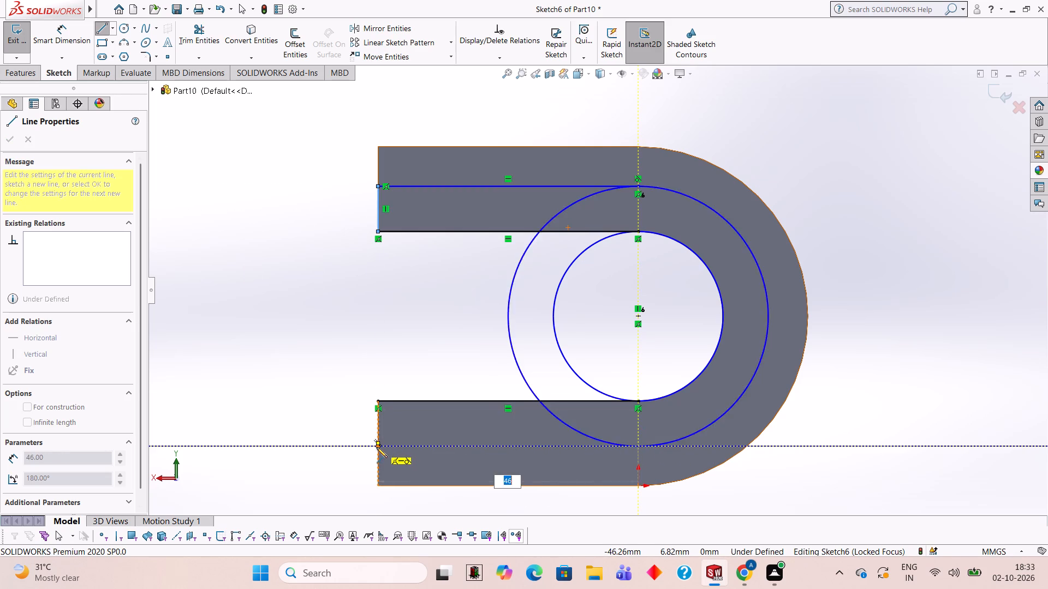
left_click(377, 448)
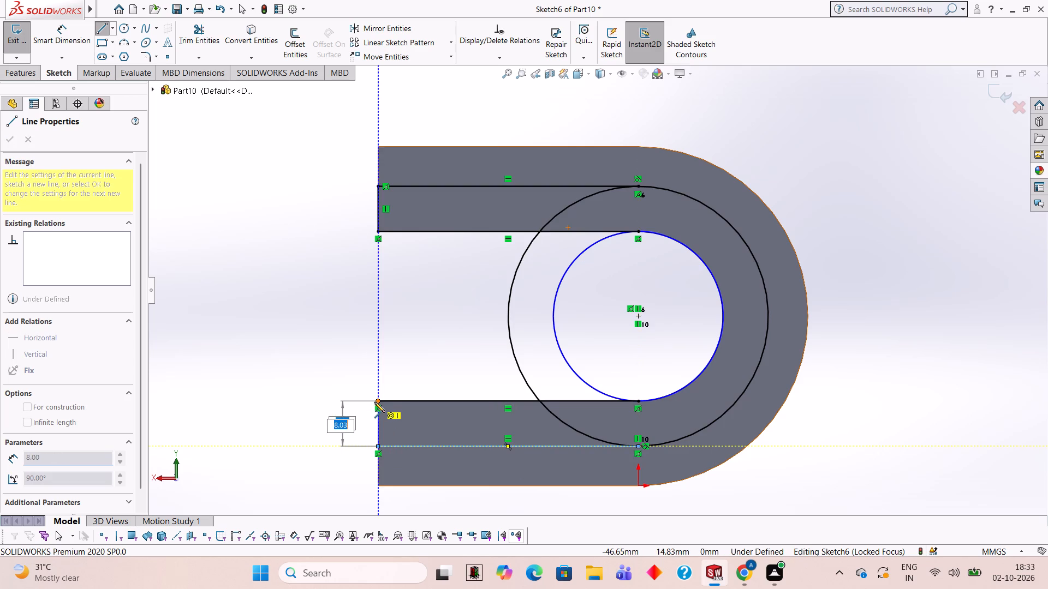
left_click(377, 402)
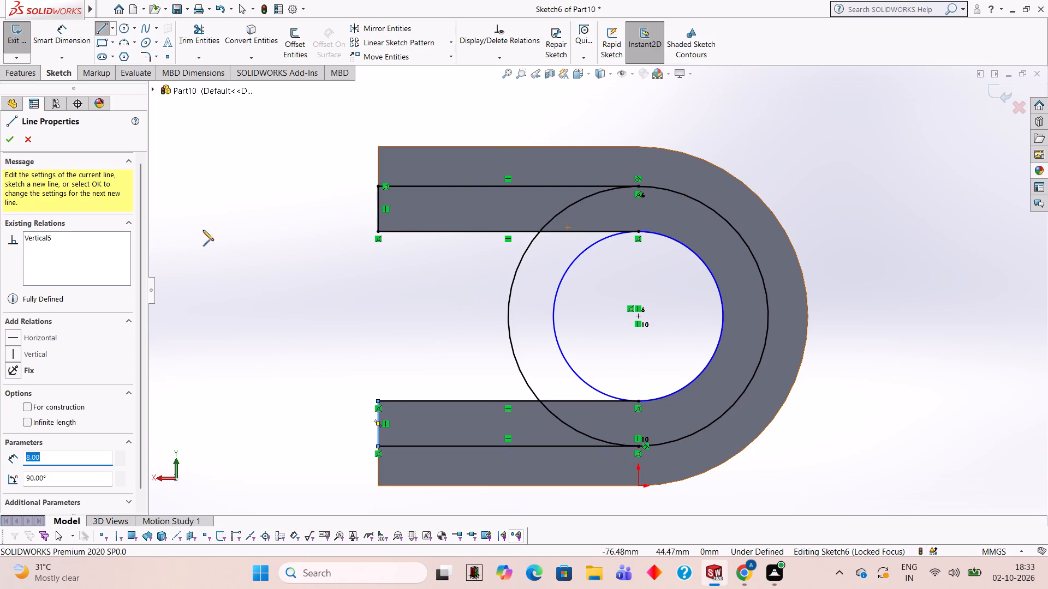
Trim away the 23 mm circle's arcs inside both legs and the opening, and the 15 mm circle's arc across the opening.
left_click(204, 49)
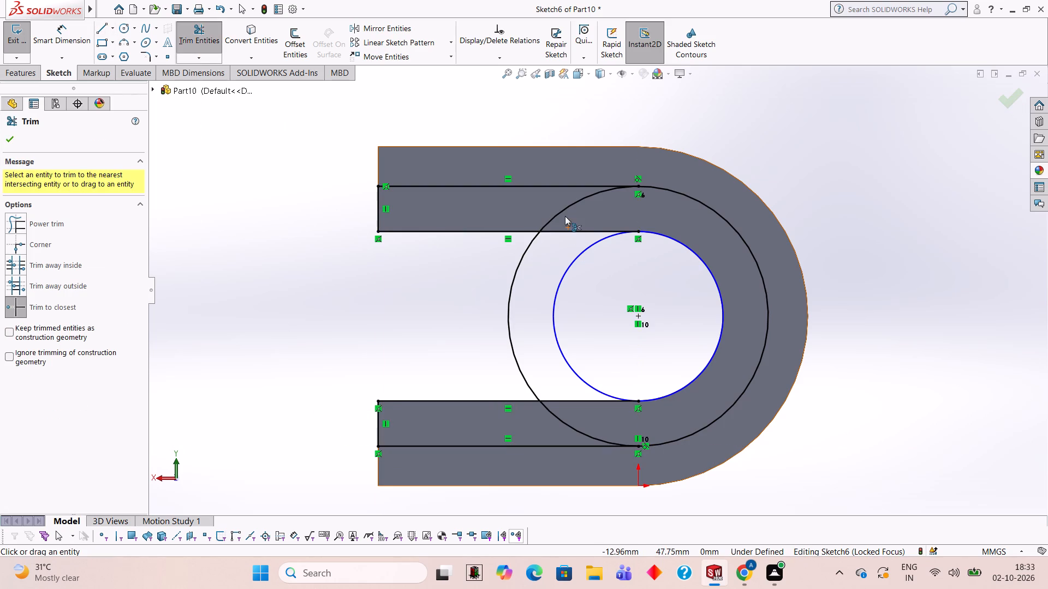
left_click(559, 214)
left_click(515, 274)
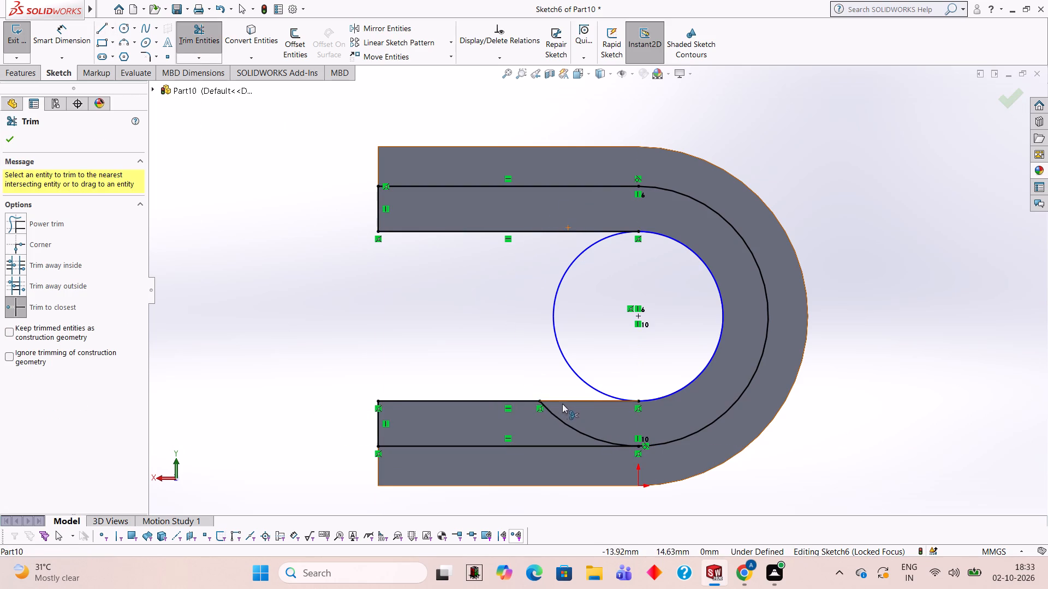
left_click(559, 422)
left_click(562, 348)
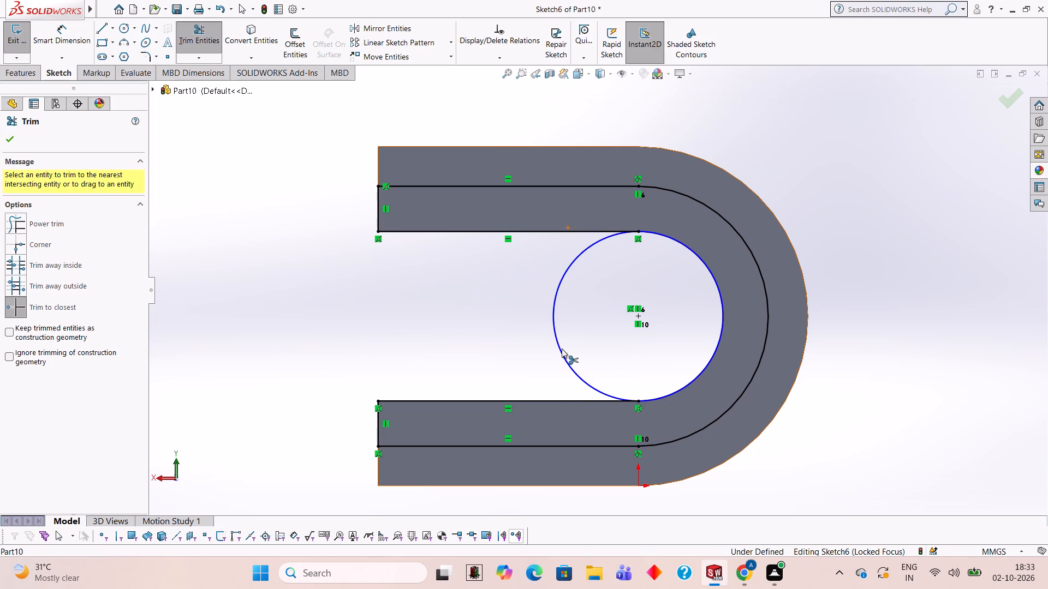
Cut-extrude the closed U profile into the back face to a blind depth of 4 mm.
left_click(27, 76)
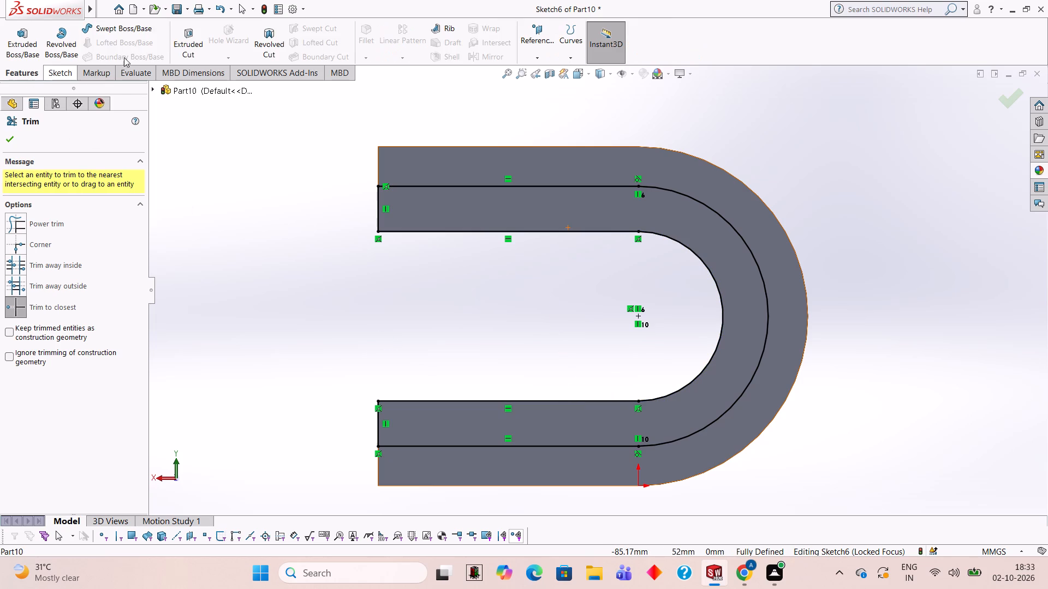
left_click(184, 52)
middle_click_drag(420, 339, 447, 328)
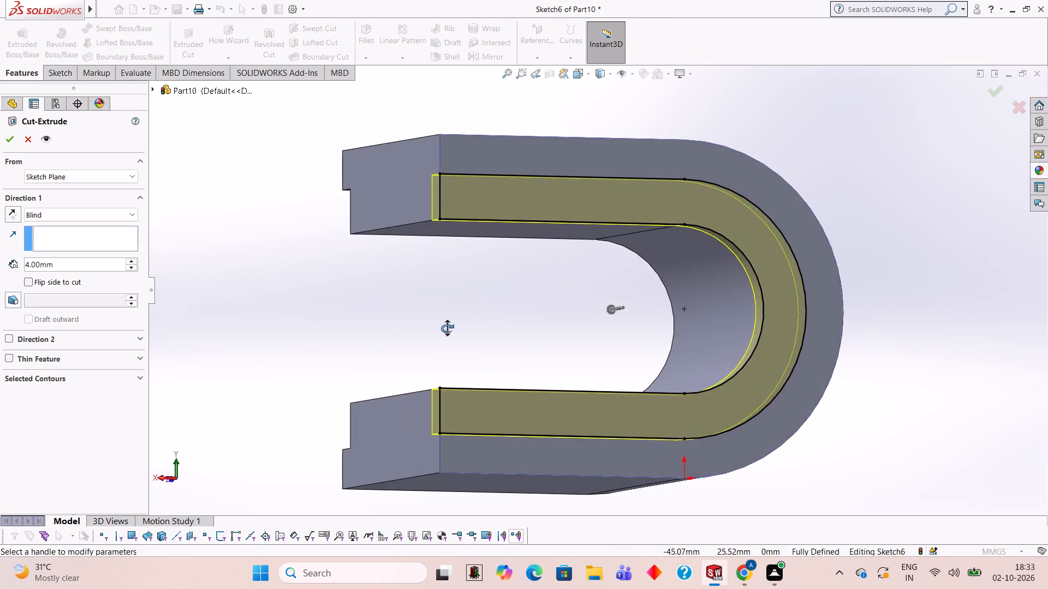
middle_click_drag(447, 328, 485, 344)
middle_click(516, 363)
middle_click_drag(415, 333, 426, 333)
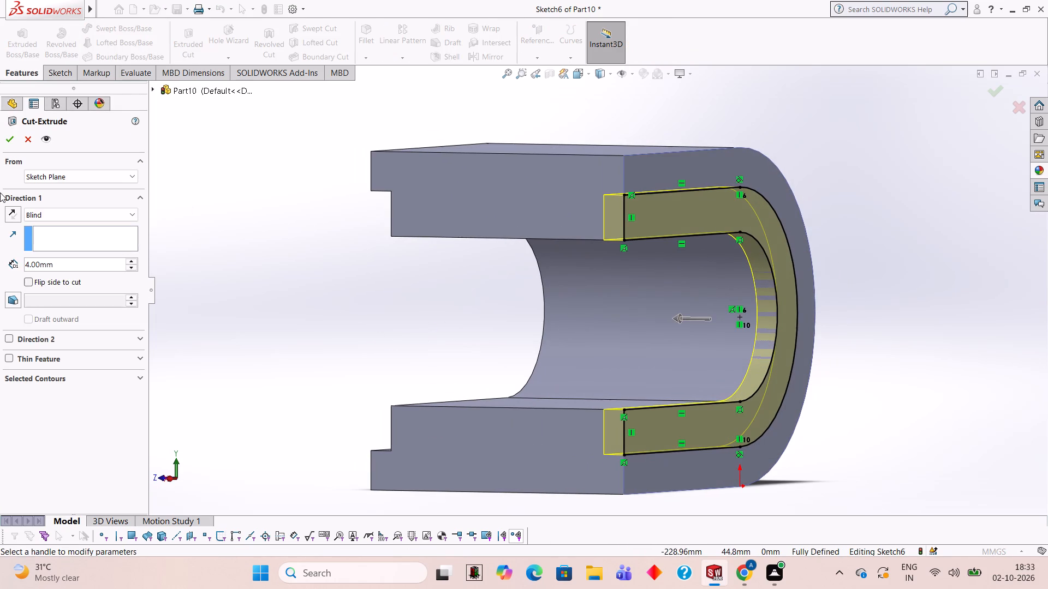
left_click(9, 146)
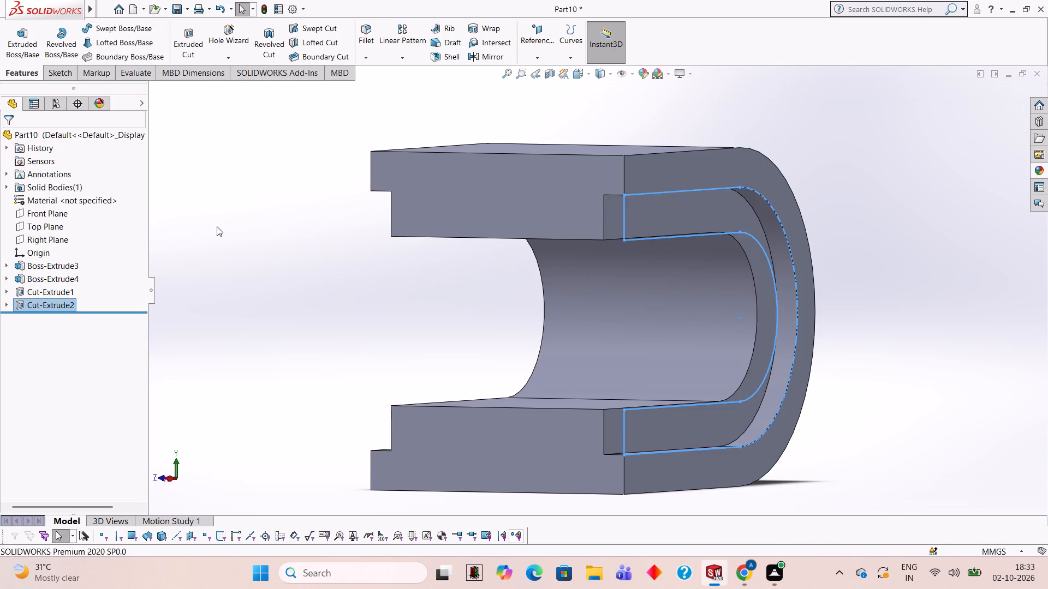
left_click(227, 232)
Examine the U-shaped recesses on both faces and the stepped open leg ends from several angles.
middle_click_drag(233, 244, 301, 255)
scroll(423, 426, "up", 1)
middle_click_drag(411, 419, 385, 396)
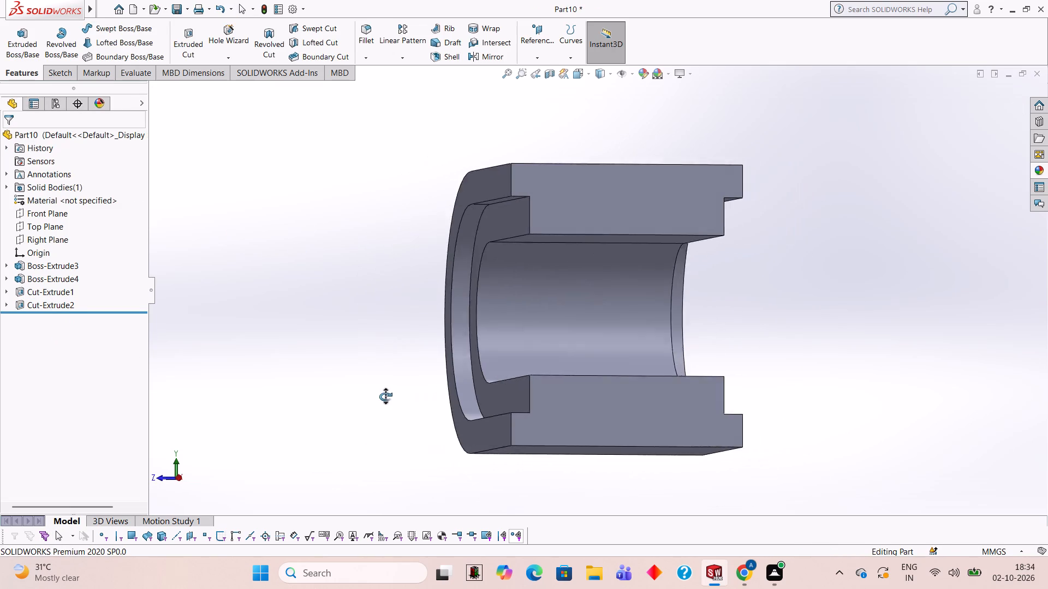
middle_click_drag(385, 396, 380, 396)
middle_click_drag(734, 352, 775, 388)
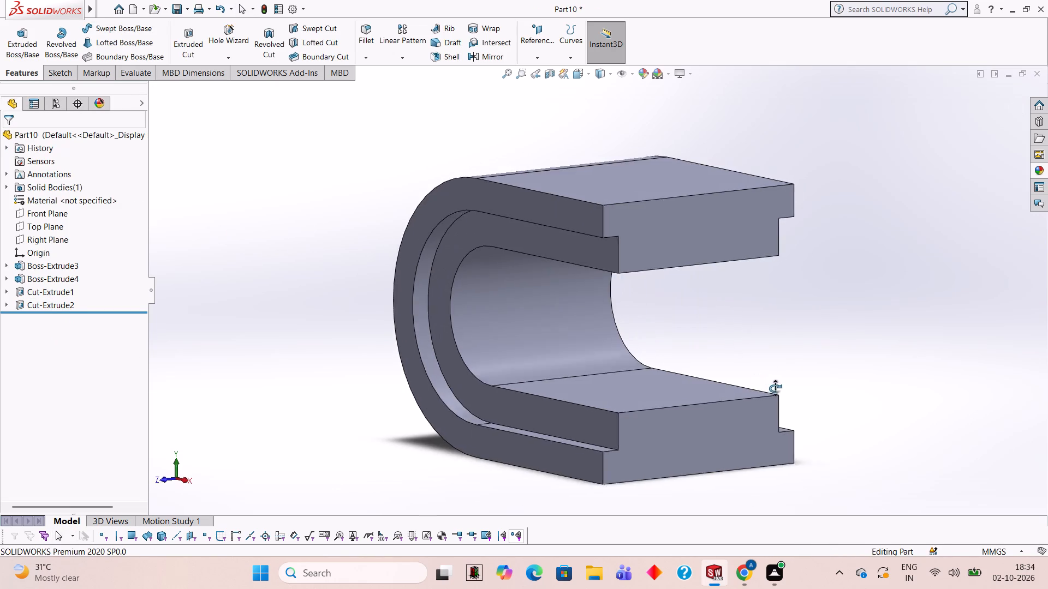
middle_click_drag(775, 388, 785, 400)
scroll(785, 401, "up", 1)
middle_click_drag(689, 336, 725, 280)
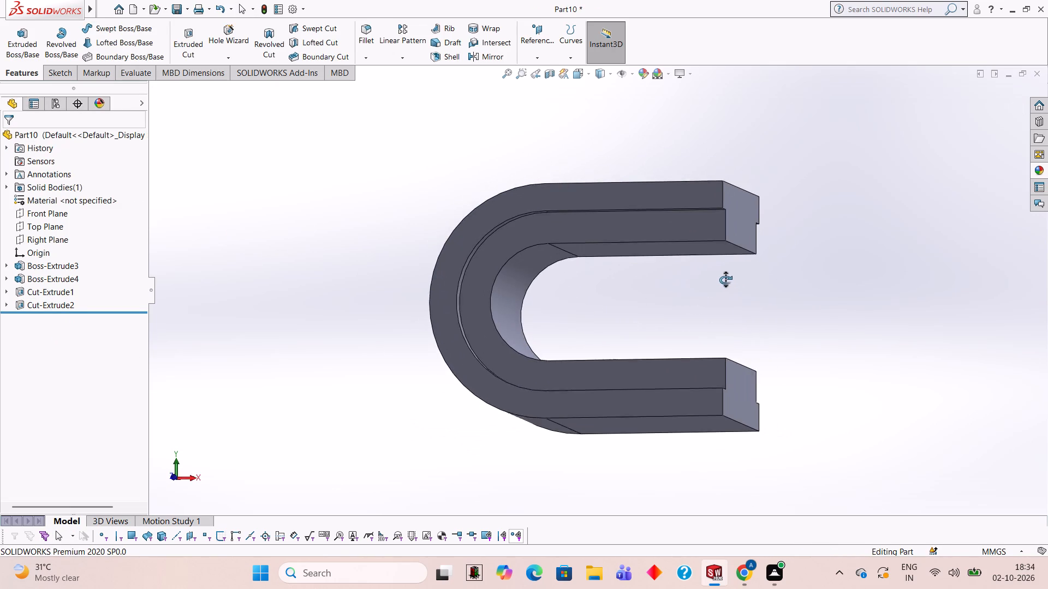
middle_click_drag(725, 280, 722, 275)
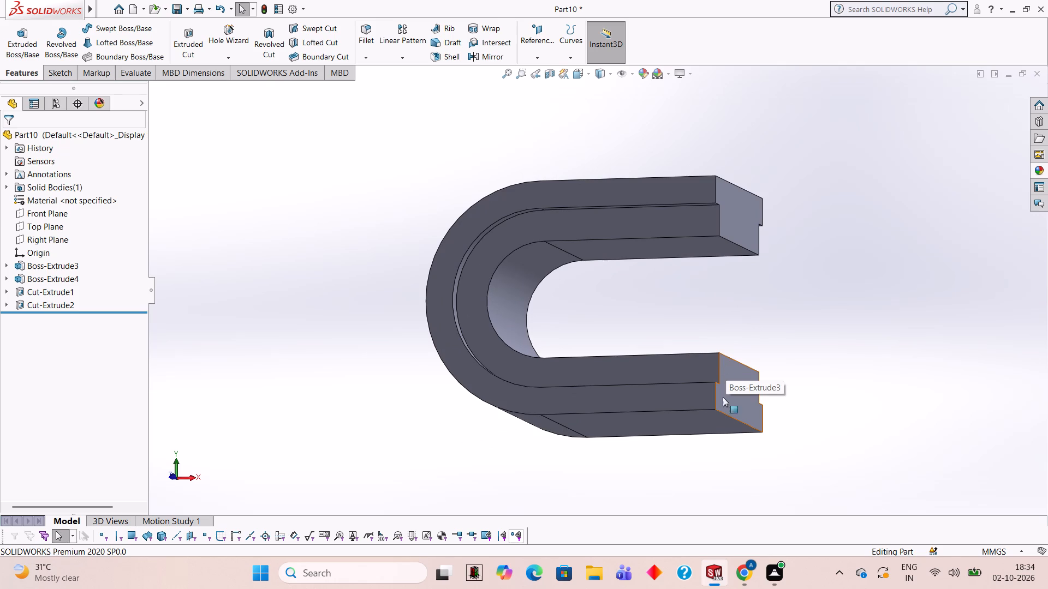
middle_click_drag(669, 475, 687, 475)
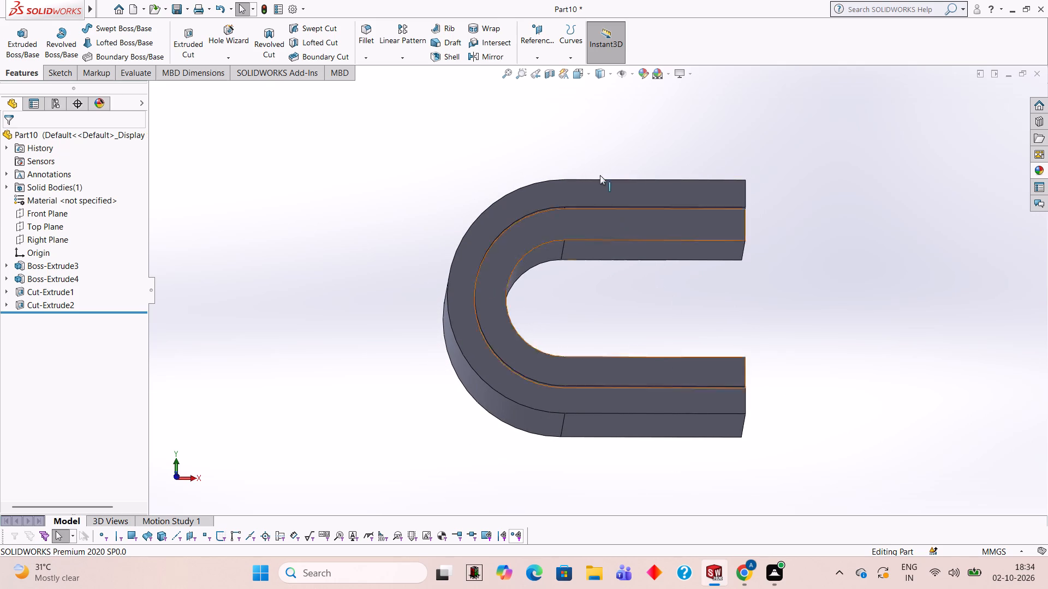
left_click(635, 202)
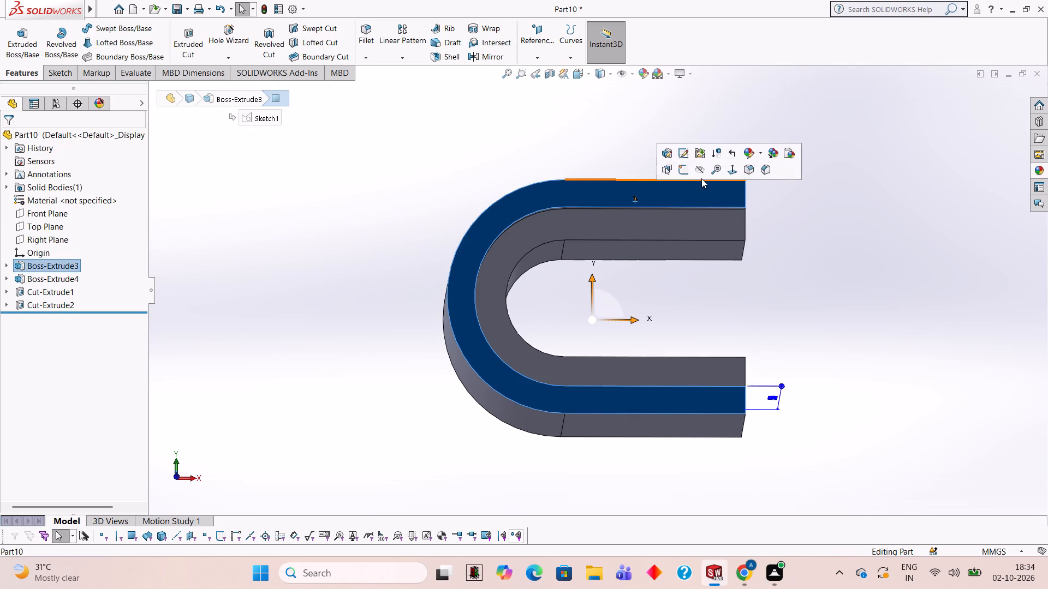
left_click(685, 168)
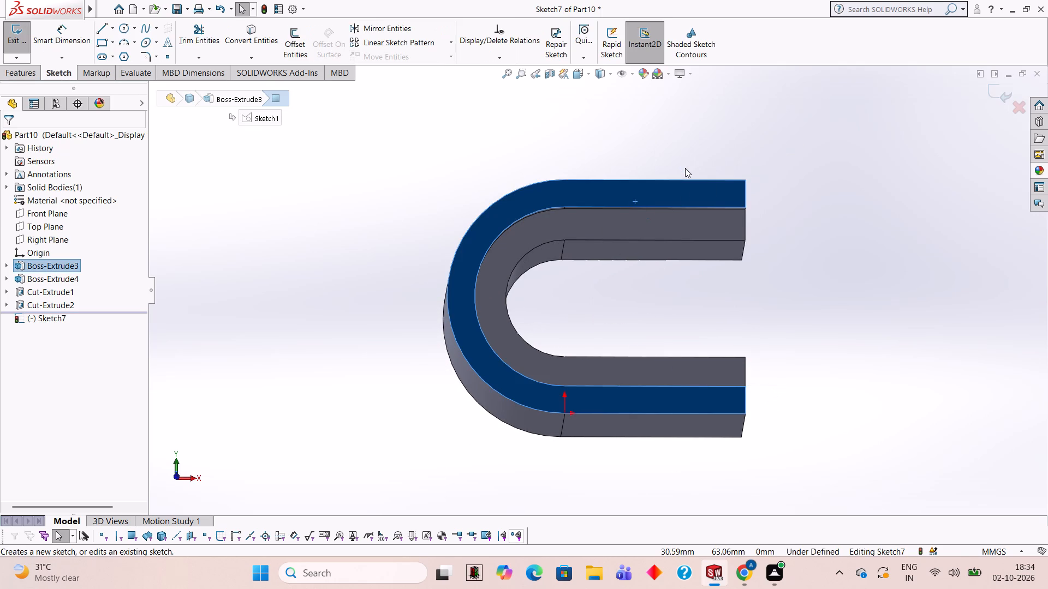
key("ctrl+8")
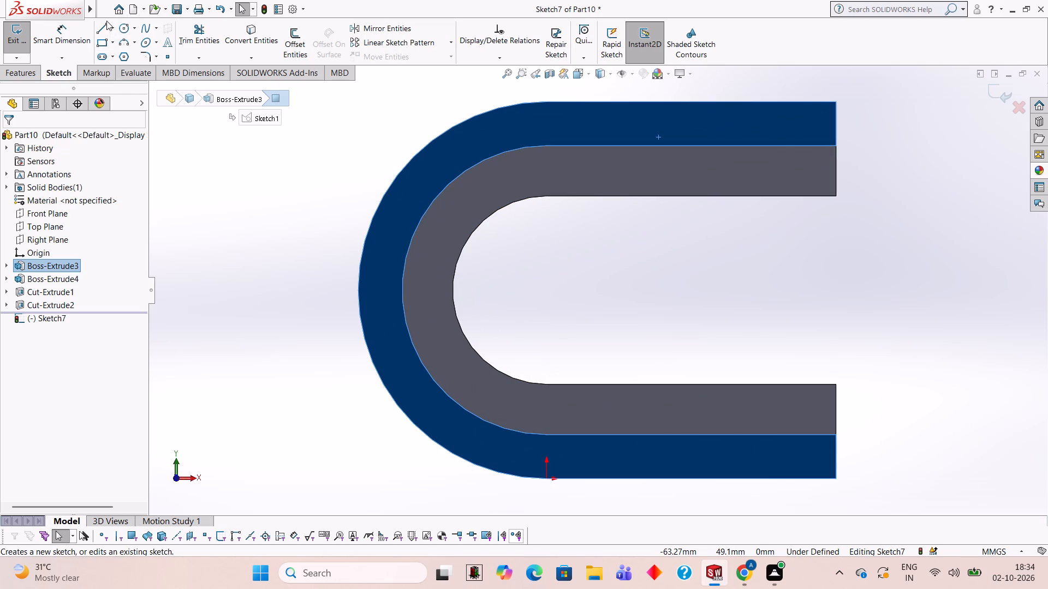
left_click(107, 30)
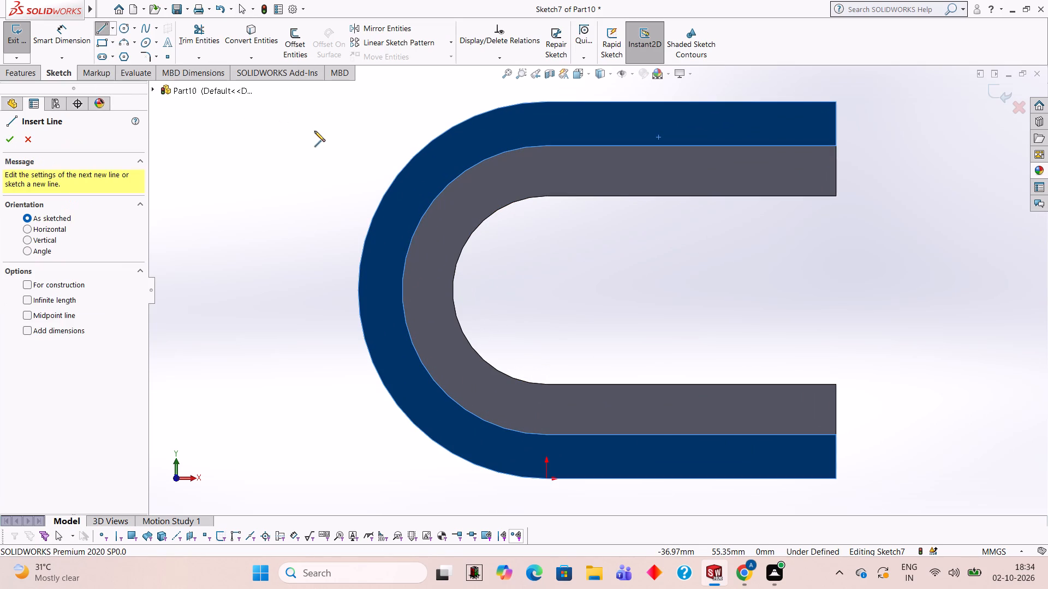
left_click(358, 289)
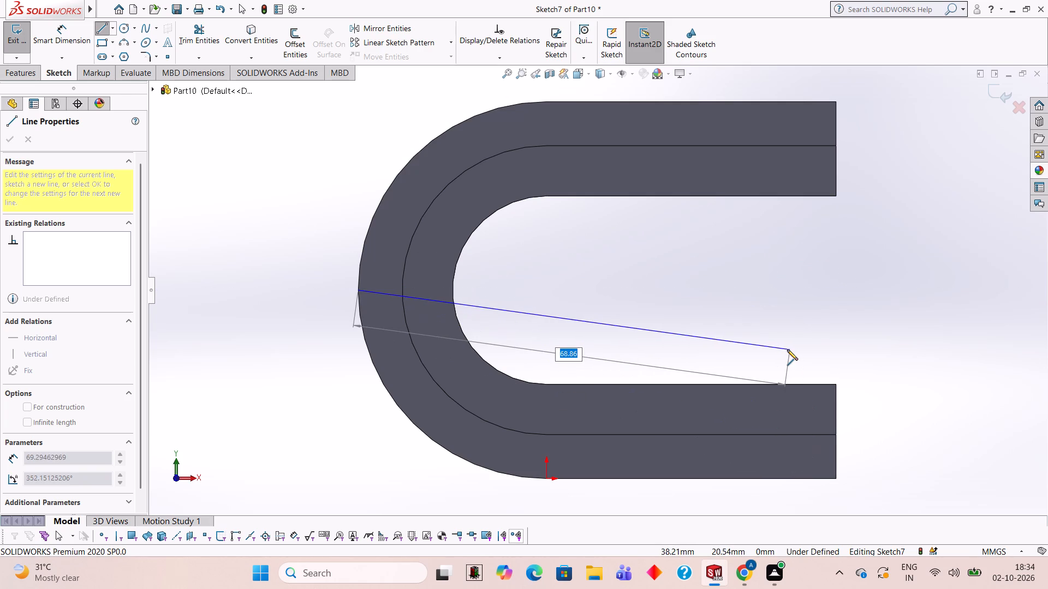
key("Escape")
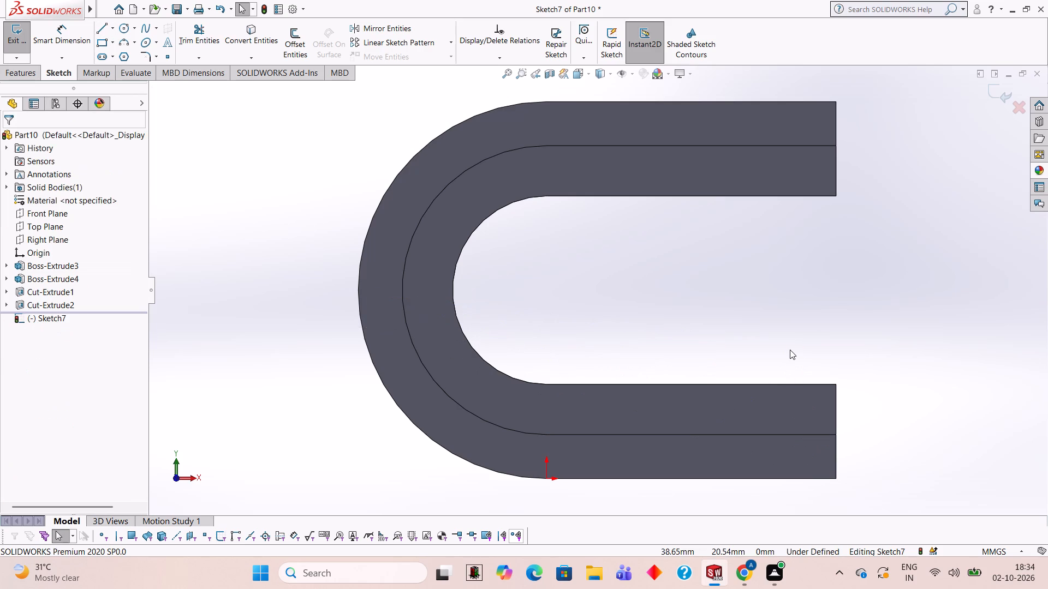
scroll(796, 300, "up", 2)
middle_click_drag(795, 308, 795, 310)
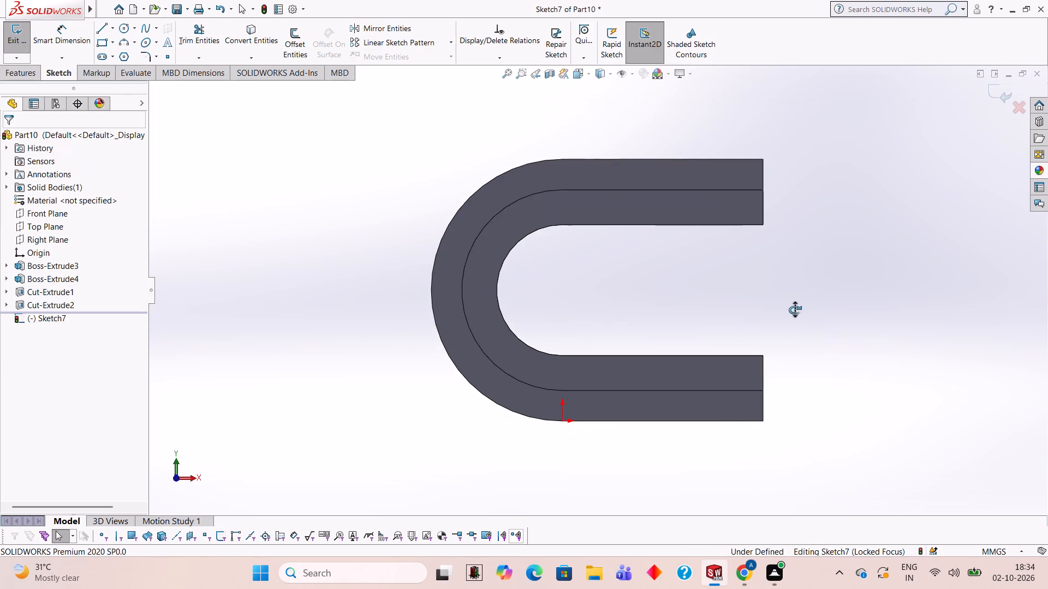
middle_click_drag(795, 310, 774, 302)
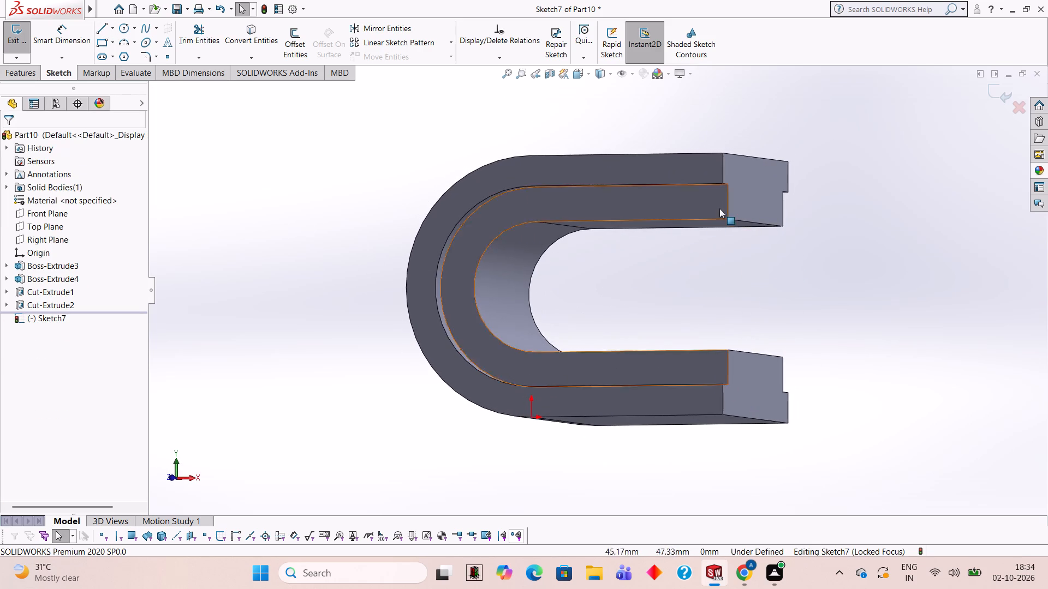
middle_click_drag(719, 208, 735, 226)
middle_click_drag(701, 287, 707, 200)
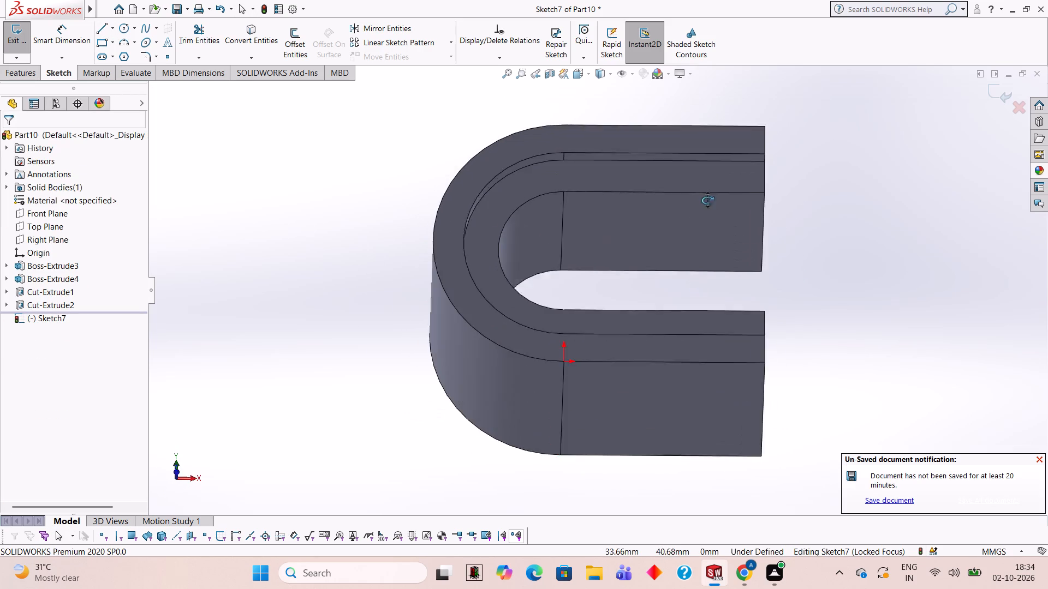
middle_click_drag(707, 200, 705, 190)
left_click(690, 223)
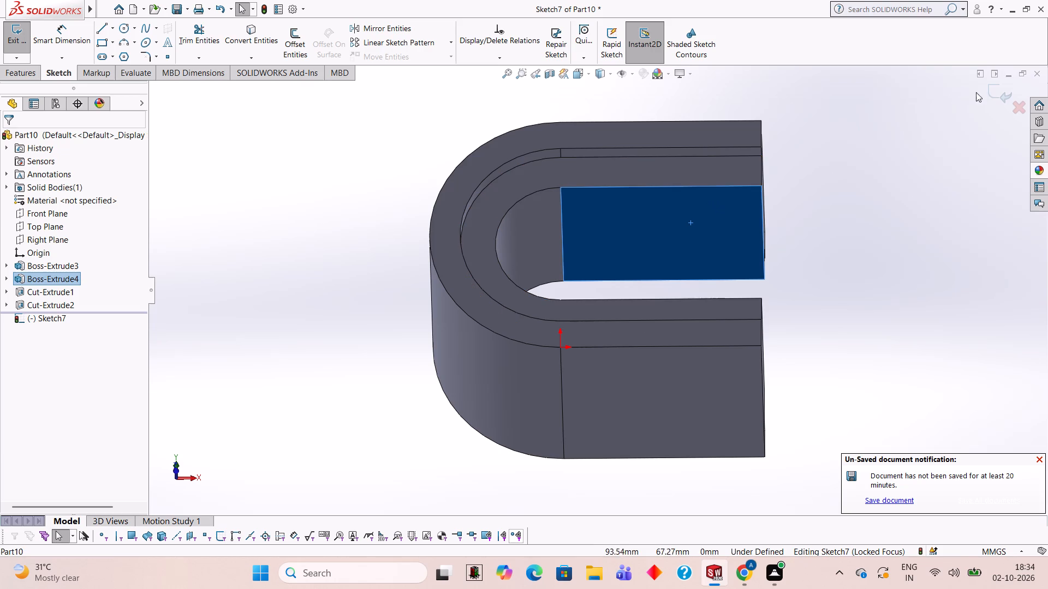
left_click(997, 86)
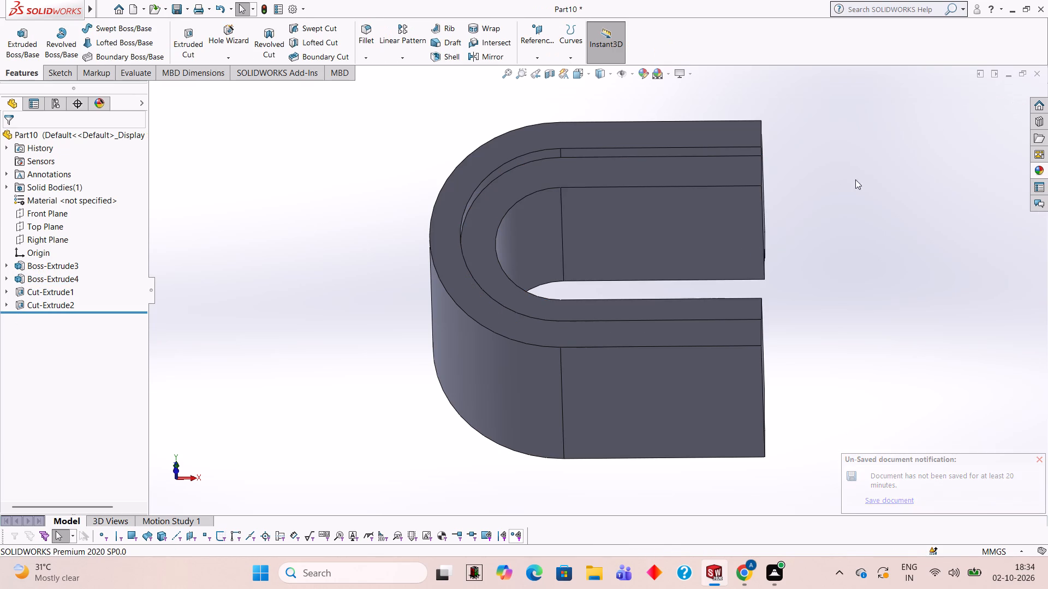
Sketch concentric circles of 15 mm and 23 mm radius on the upper leg's inner flat face, centred at the open end edge's midpoint.
left_click(691, 244)
left_click(737, 217)
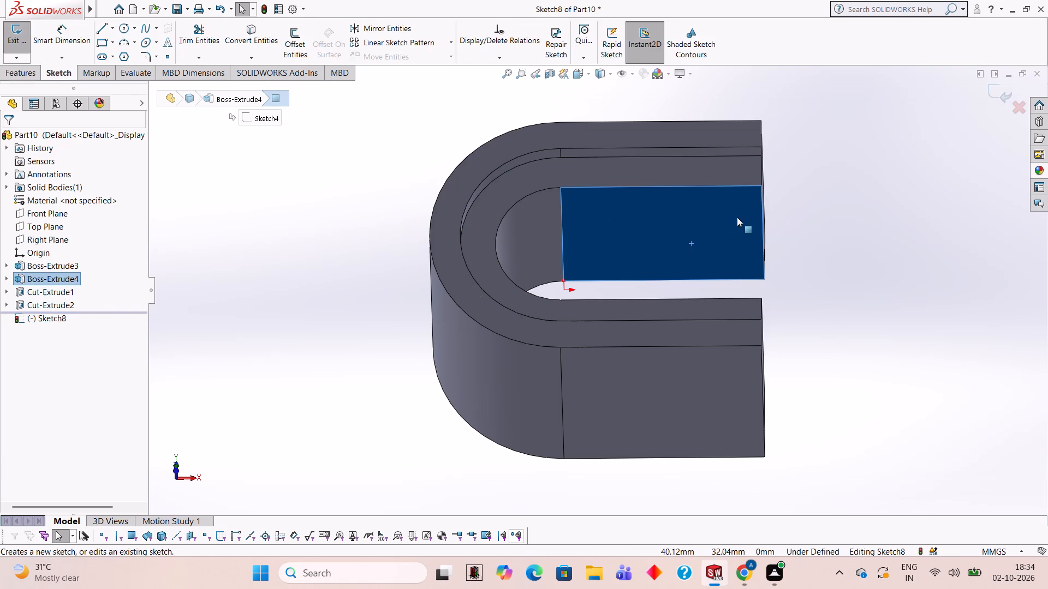
key("ctrl+8")
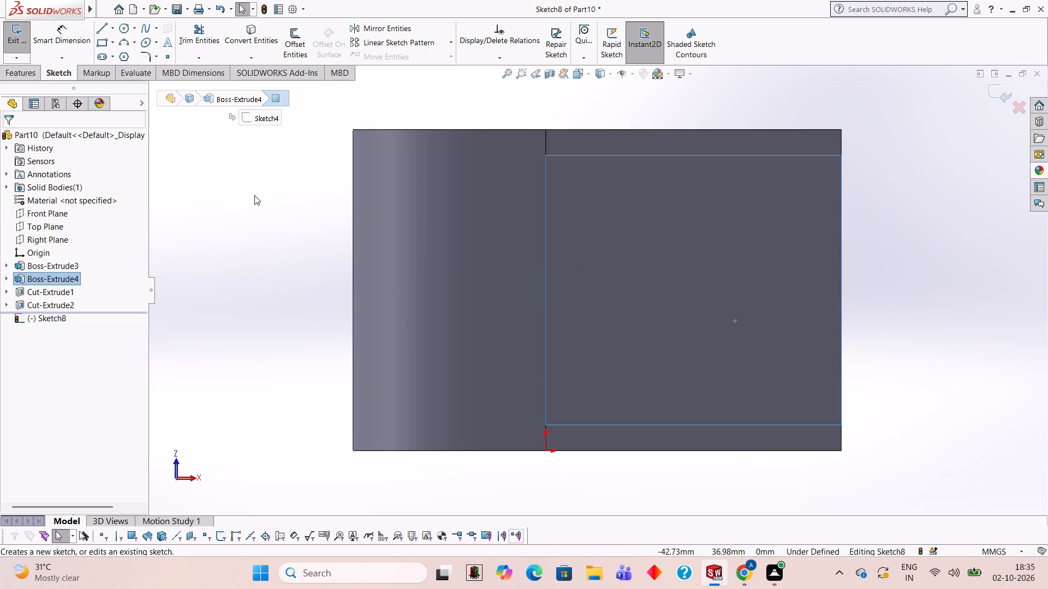
left_click(124, 25)
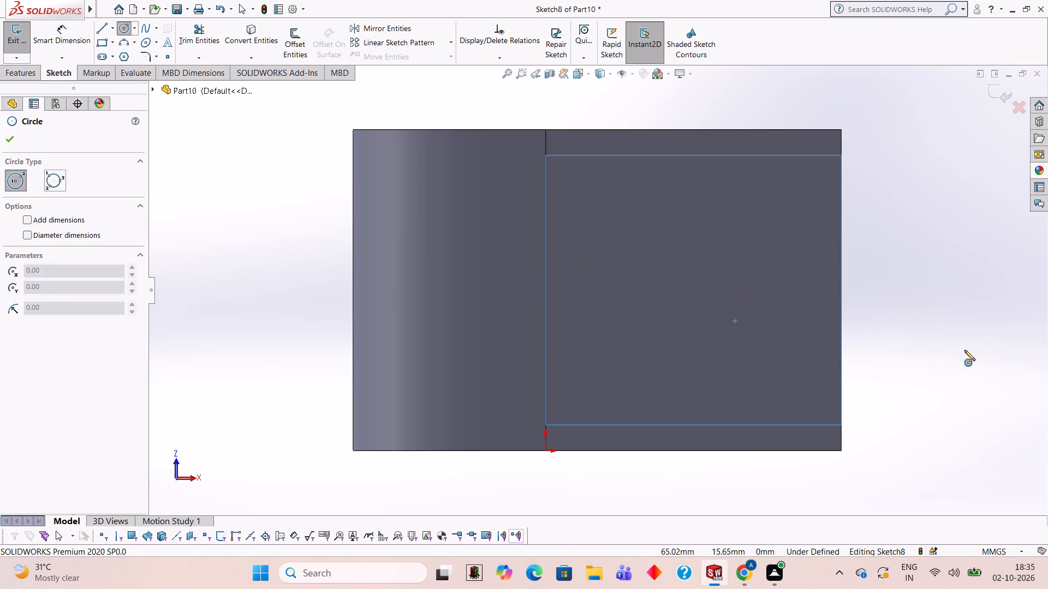
left_click(841, 289)
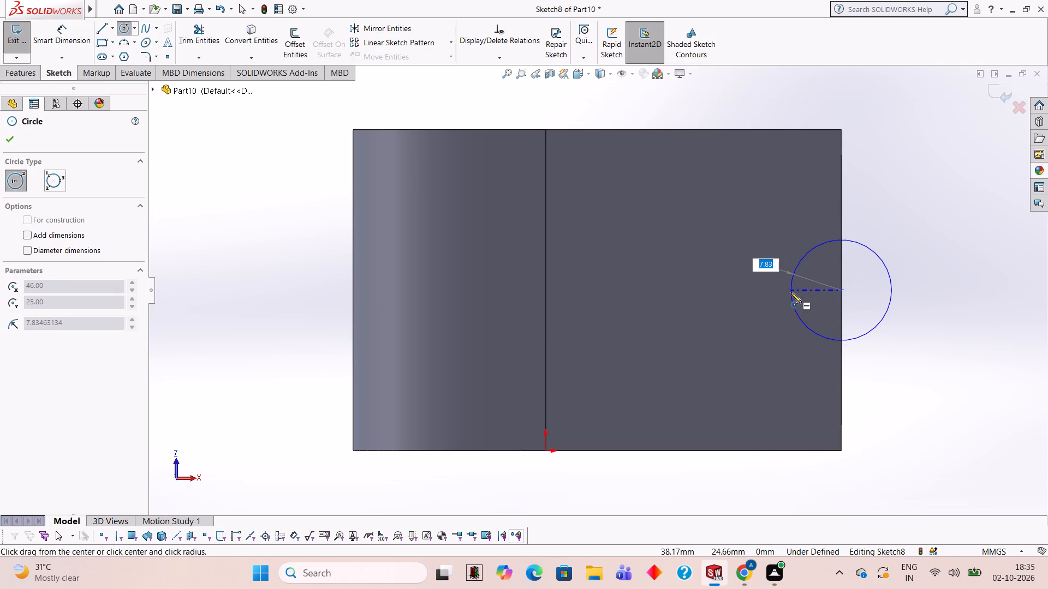
type("15")
key("Return")
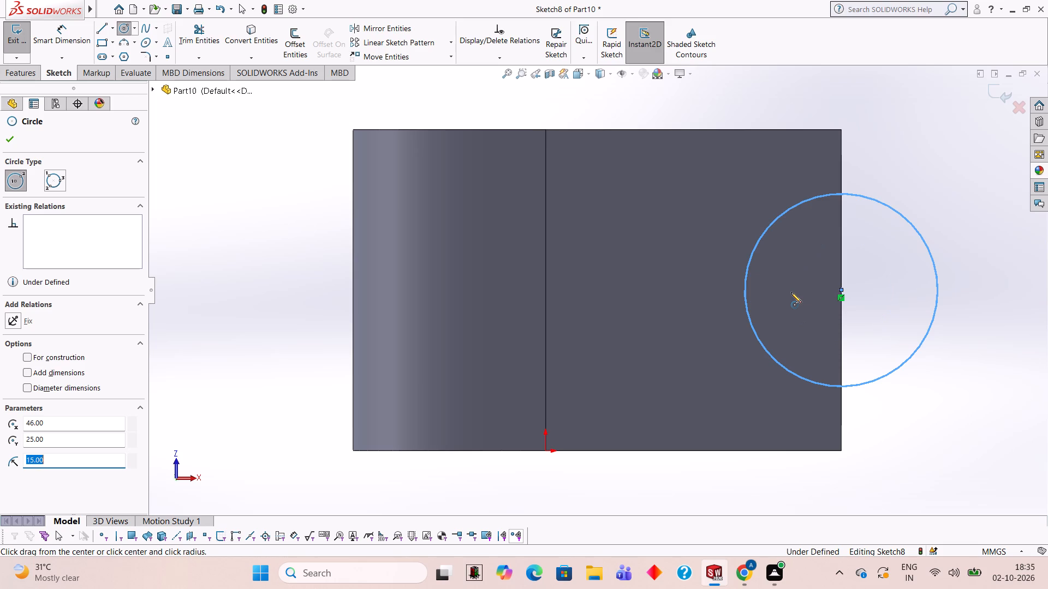
left_click(841, 290)
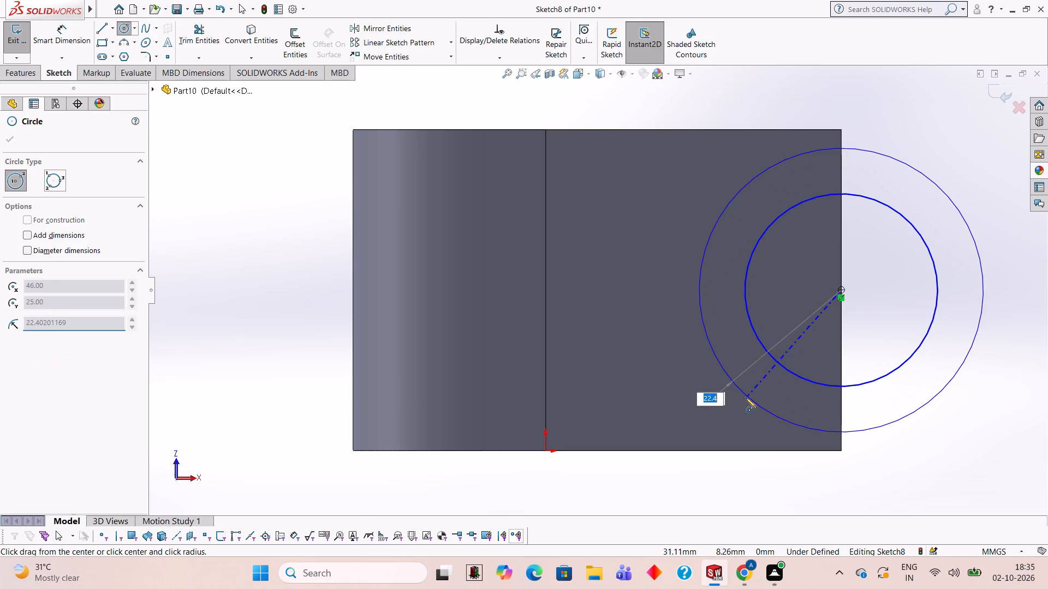
type("23")
key("Return")
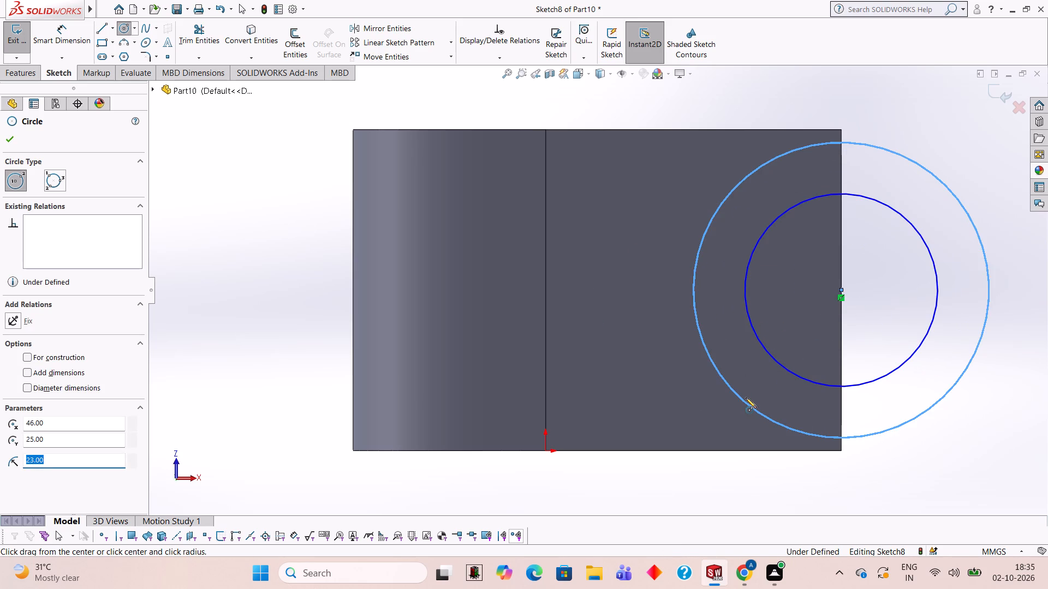
Draw a 46 mm vertical line along the open end edge, joining the 23 mm circle's top and bottom points.
middle_click_drag(739, 292, 730, 342)
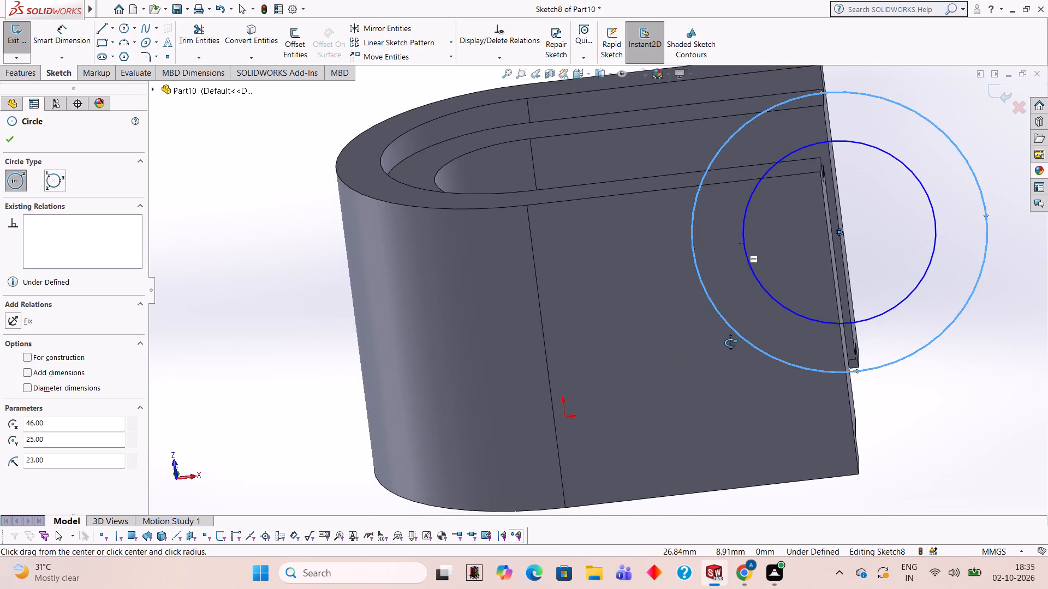
middle_click_drag(730, 342, 742, 350)
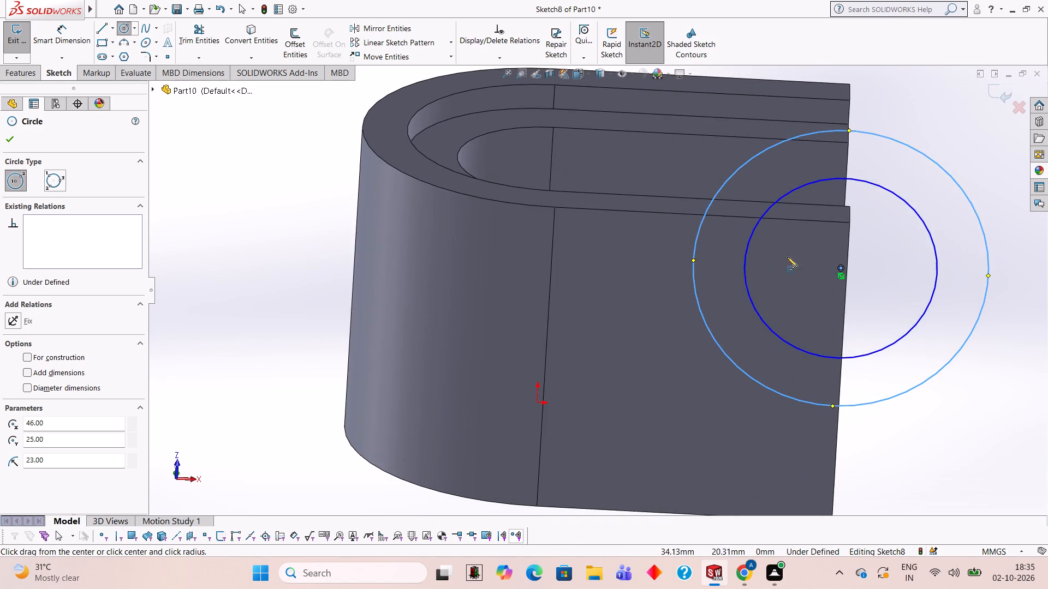
middle_click_drag(799, 225, 794, 416)
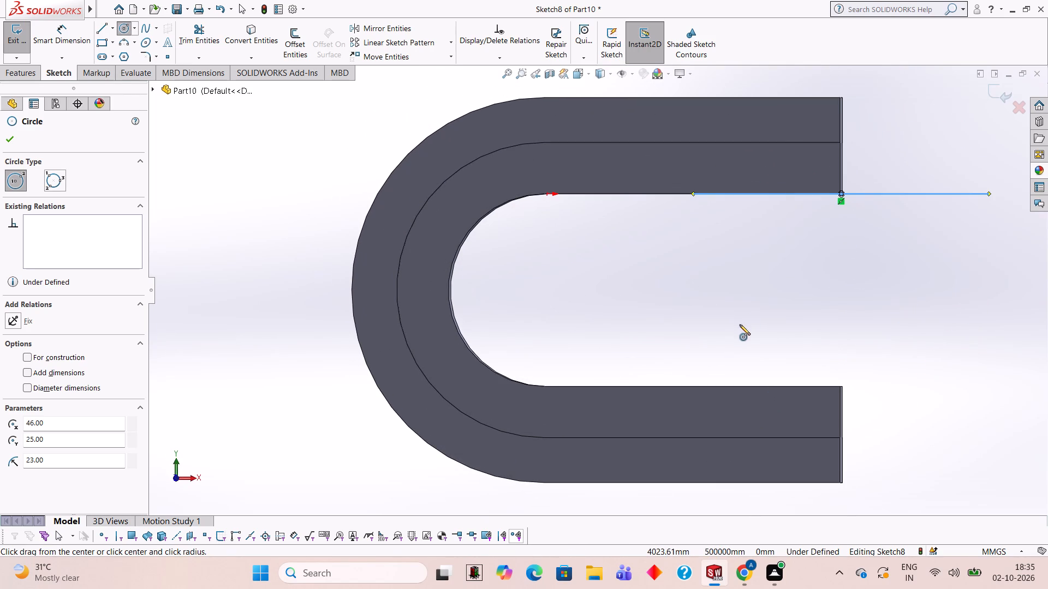
middle_click_drag(737, 324, 740, 222)
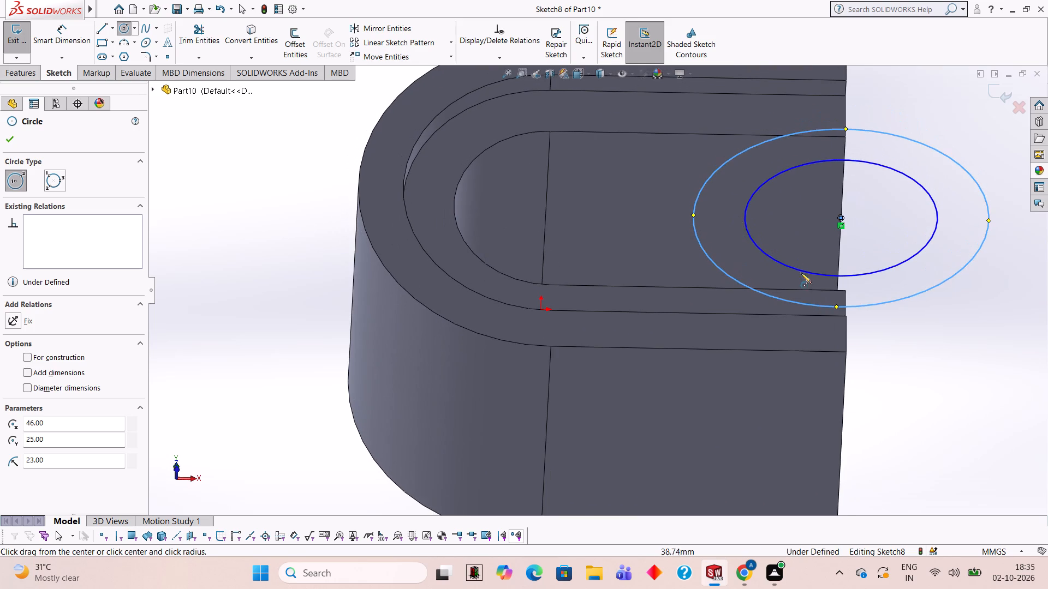
middle_click_drag(733, 432, 729, 276)
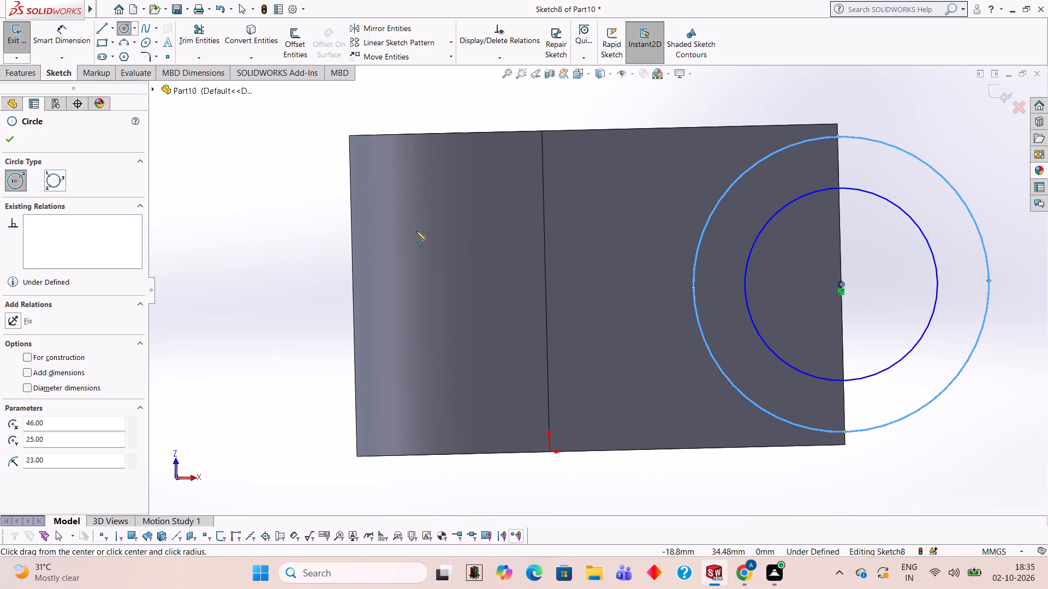
left_click(101, 33)
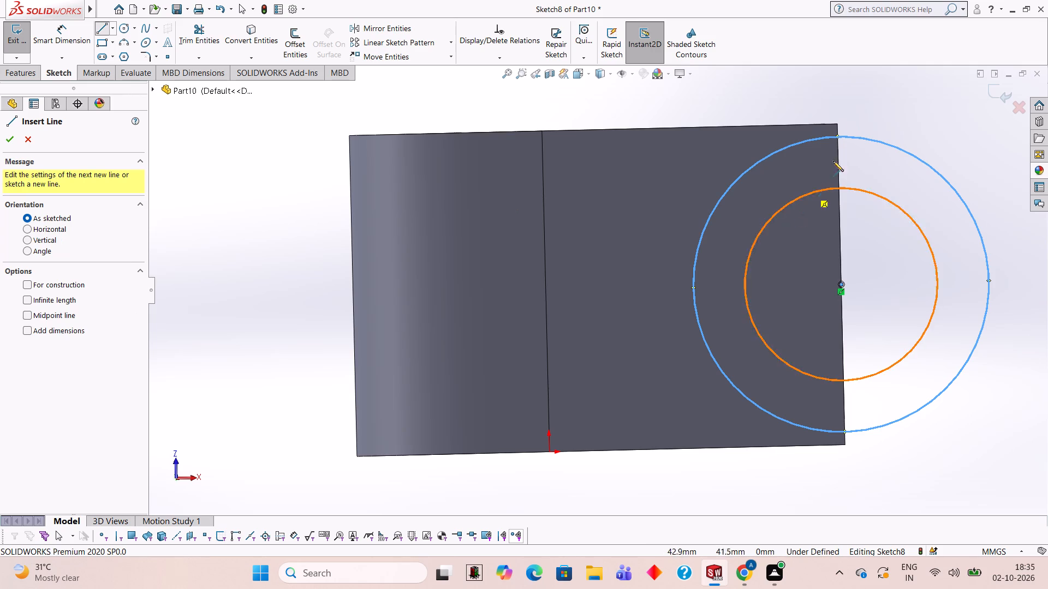
left_click(837, 136)
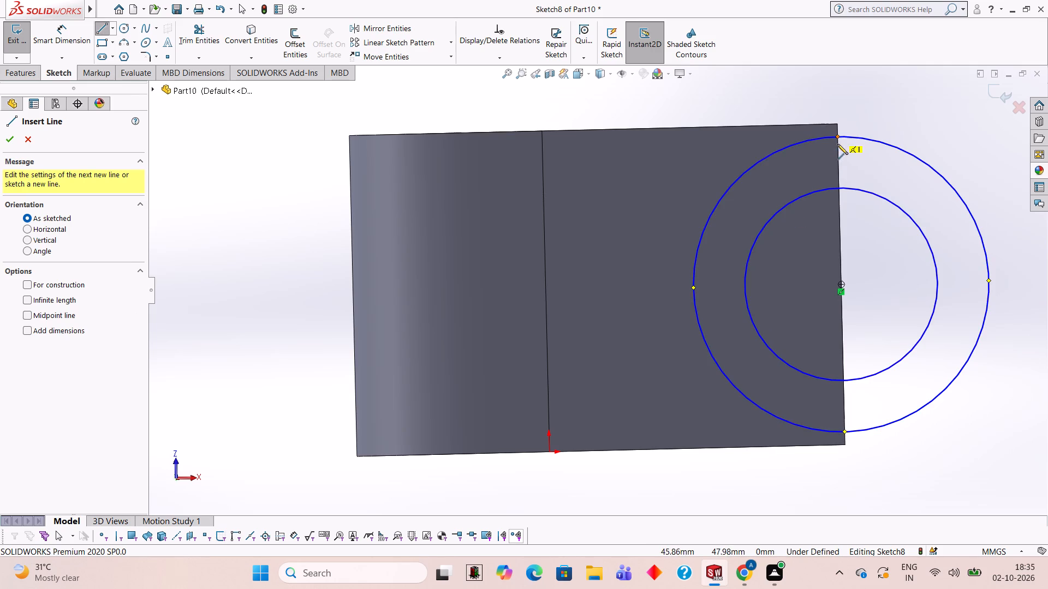
left_click(844, 431)
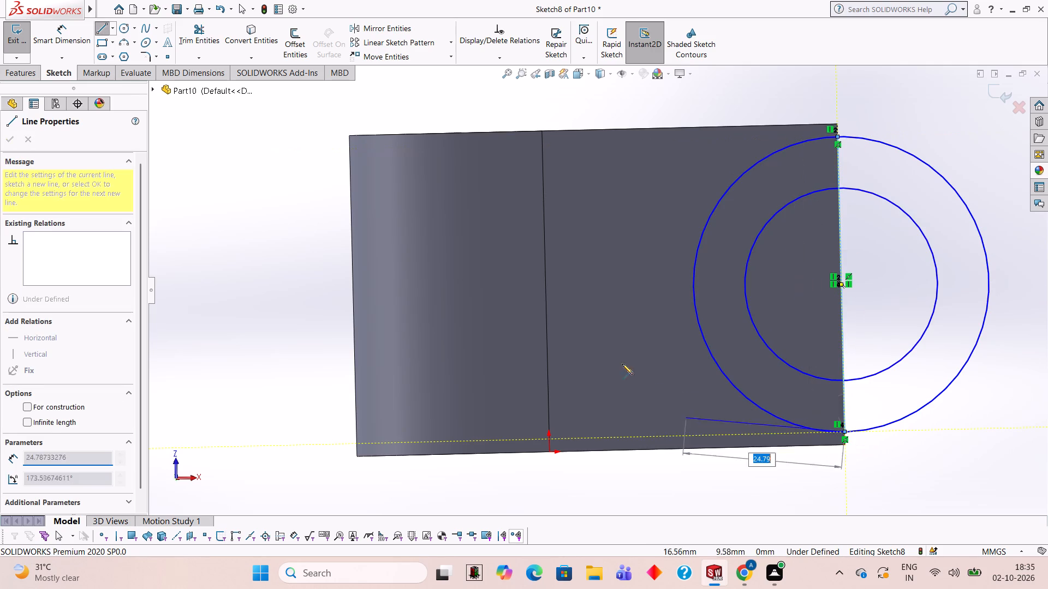
Trim away both circles' halves lying over the leg and the line segment inside the 15 mm circle.
left_click(205, 49)
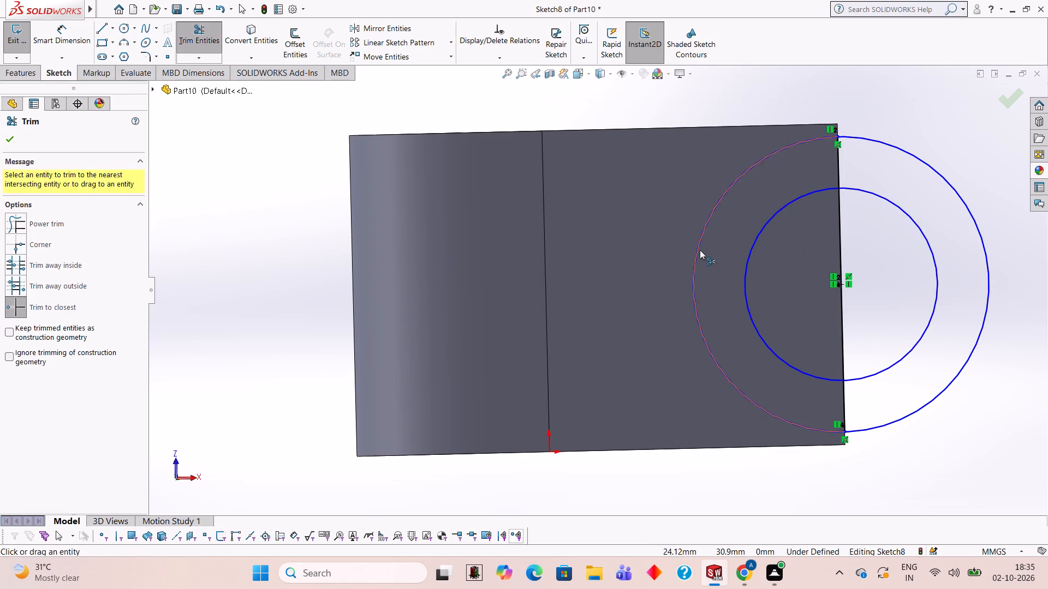
left_click(700, 250)
left_click(747, 255)
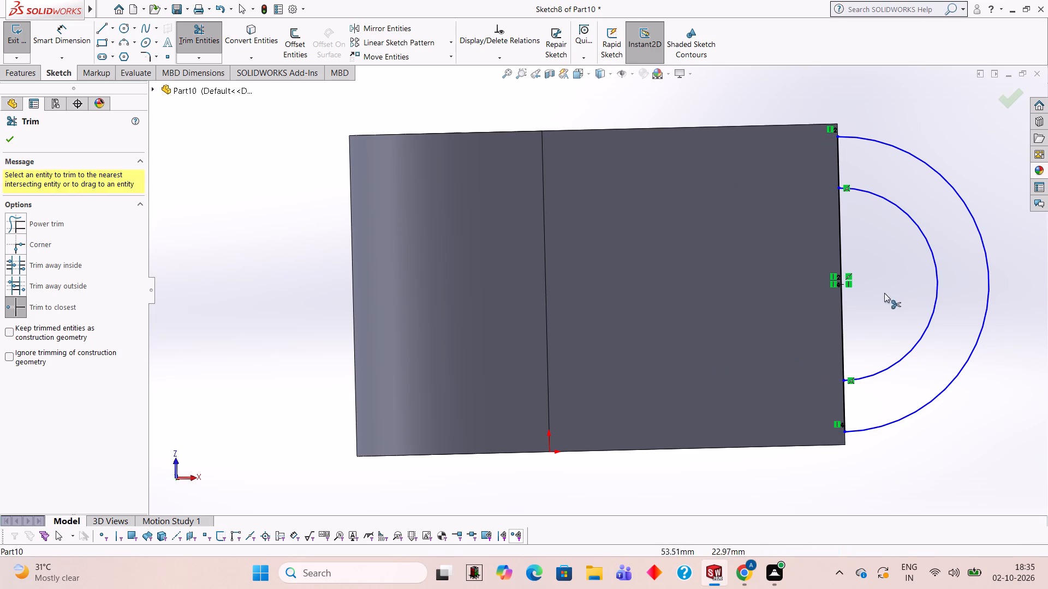
left_click(841, 259)
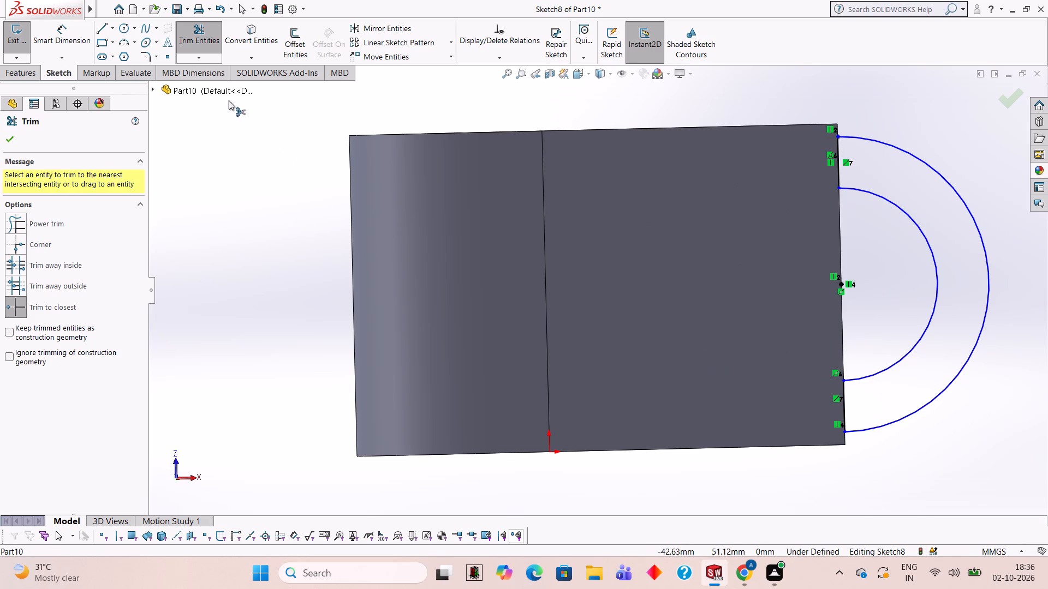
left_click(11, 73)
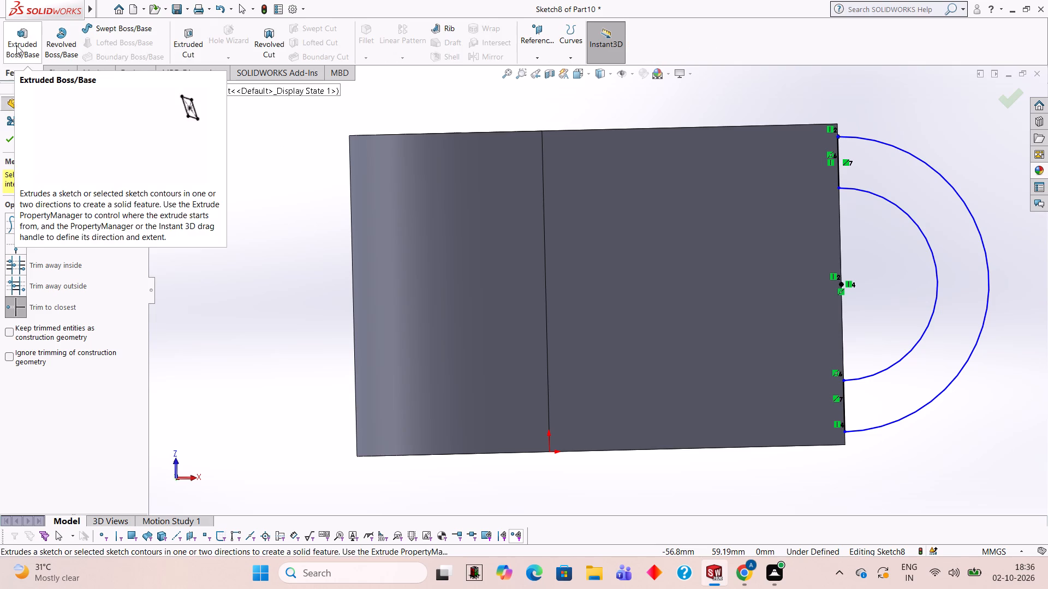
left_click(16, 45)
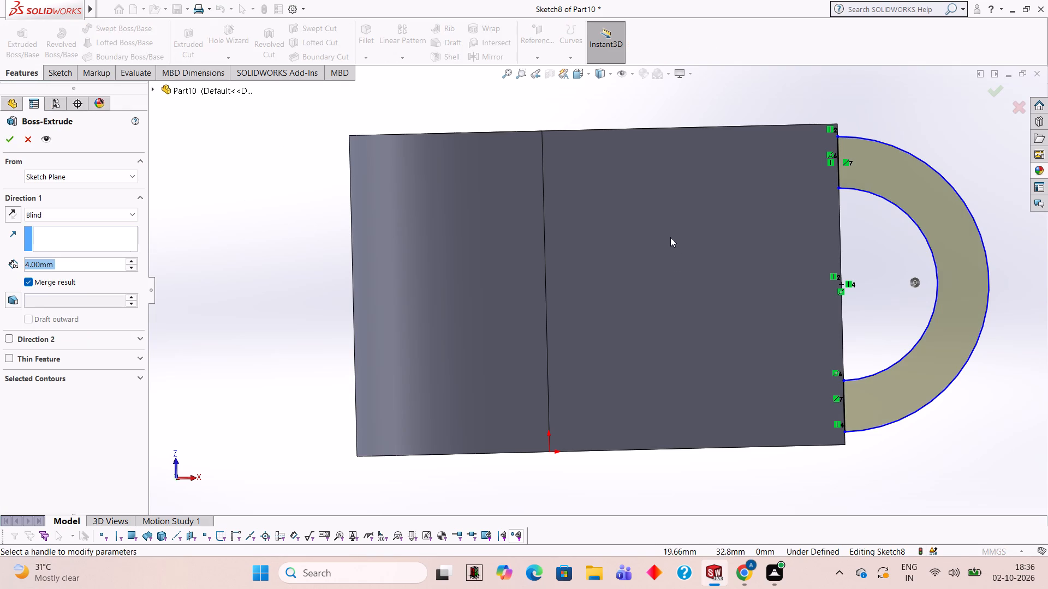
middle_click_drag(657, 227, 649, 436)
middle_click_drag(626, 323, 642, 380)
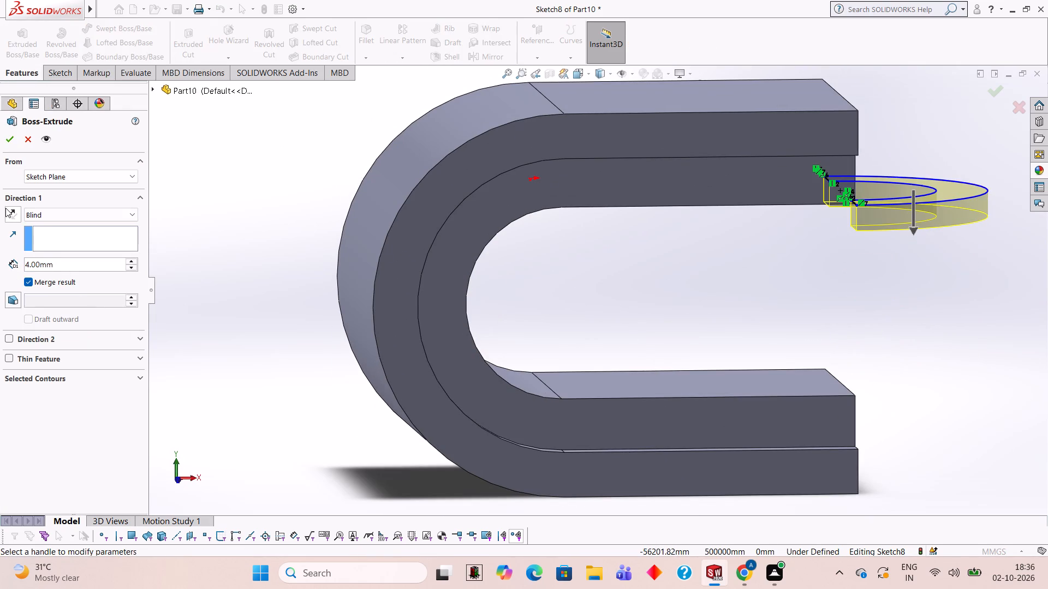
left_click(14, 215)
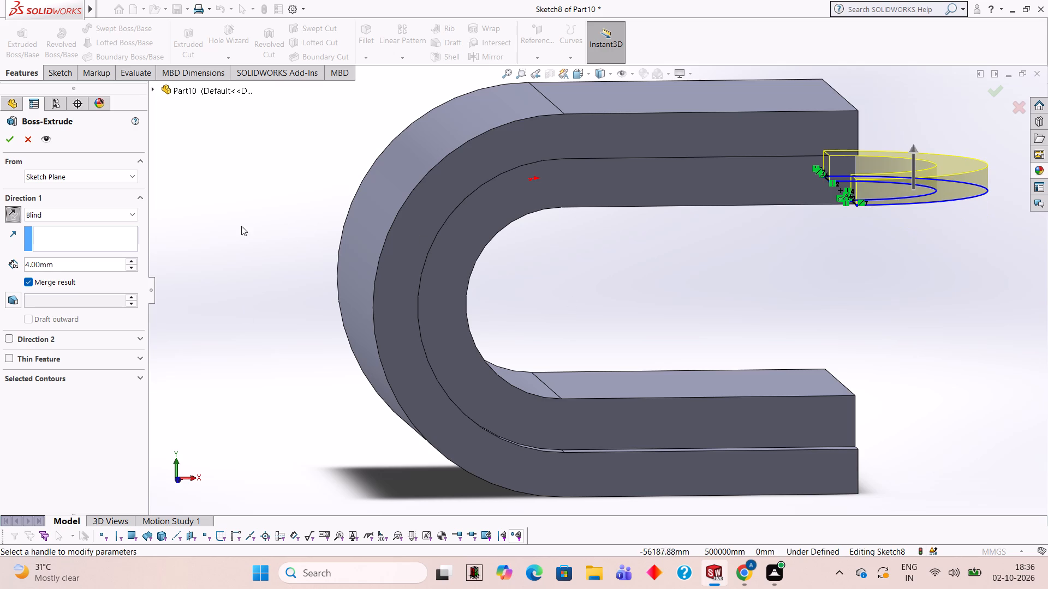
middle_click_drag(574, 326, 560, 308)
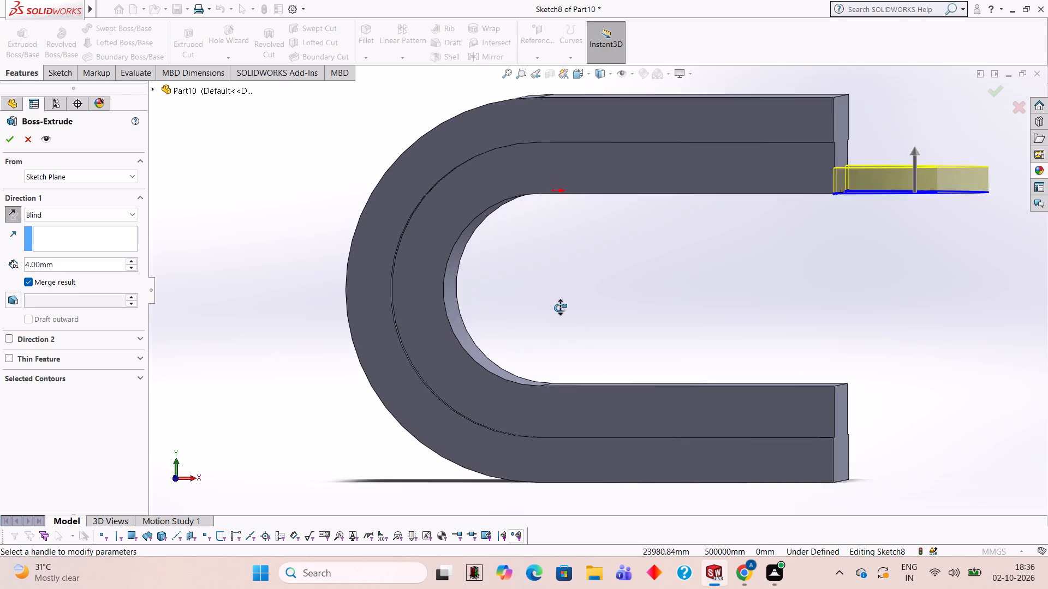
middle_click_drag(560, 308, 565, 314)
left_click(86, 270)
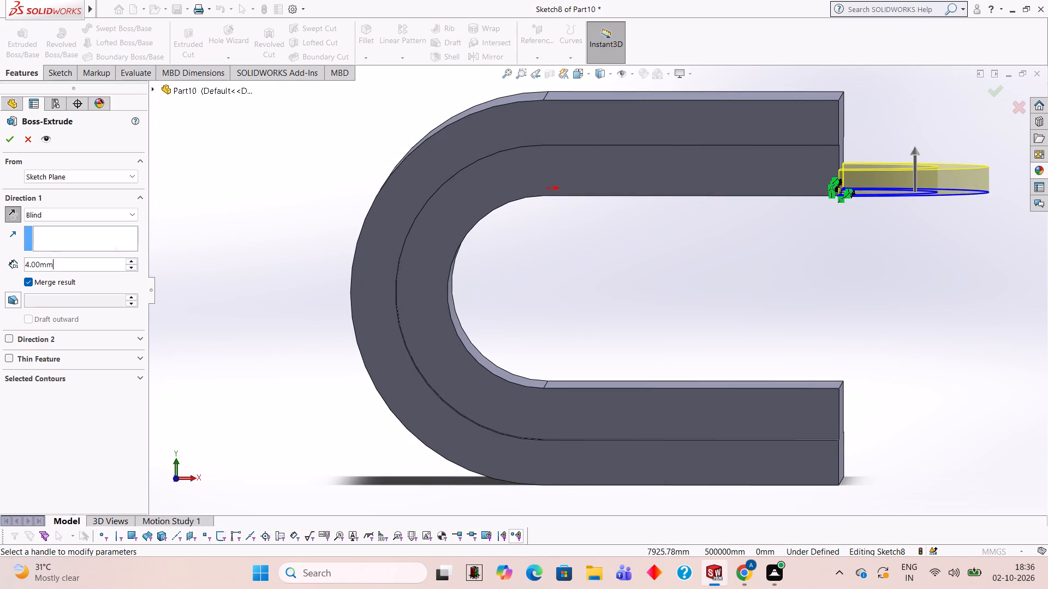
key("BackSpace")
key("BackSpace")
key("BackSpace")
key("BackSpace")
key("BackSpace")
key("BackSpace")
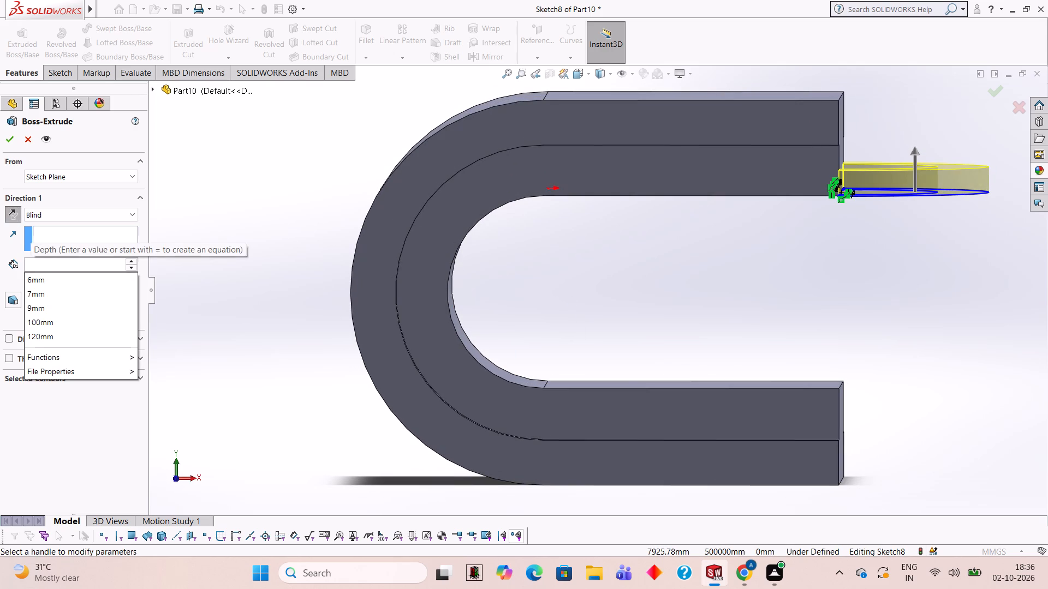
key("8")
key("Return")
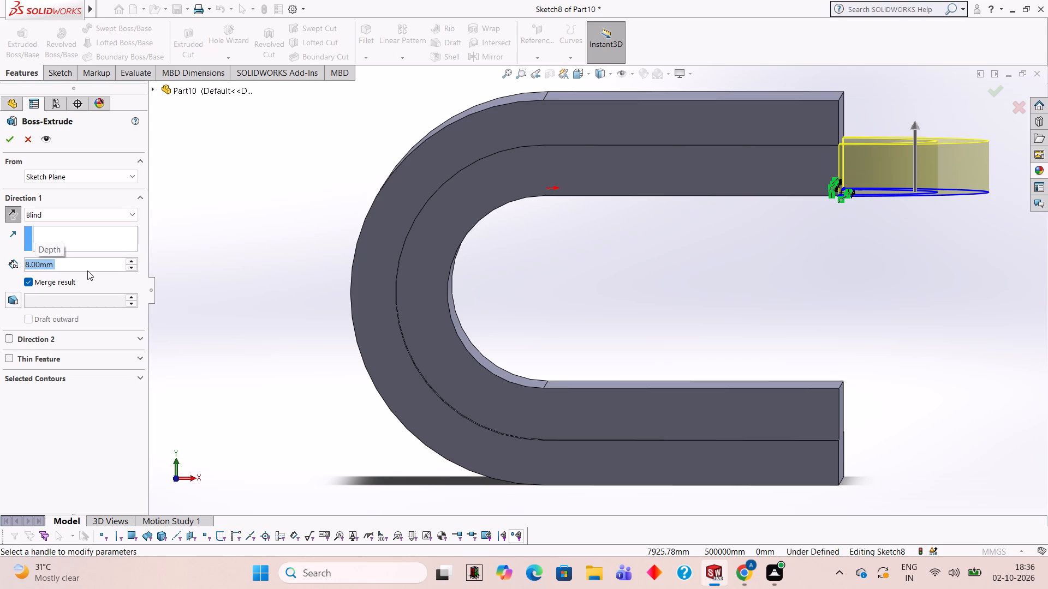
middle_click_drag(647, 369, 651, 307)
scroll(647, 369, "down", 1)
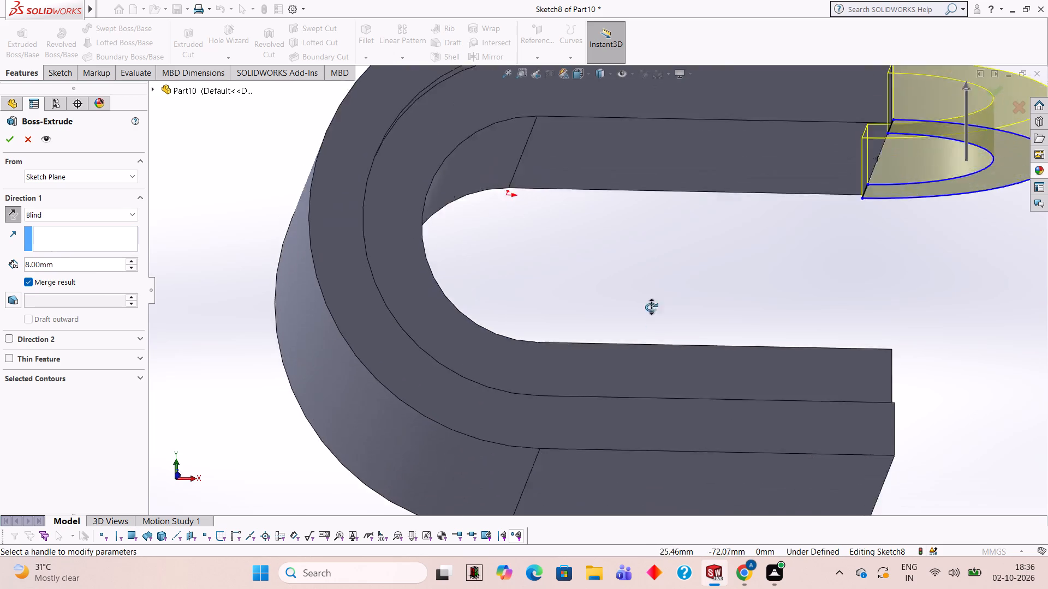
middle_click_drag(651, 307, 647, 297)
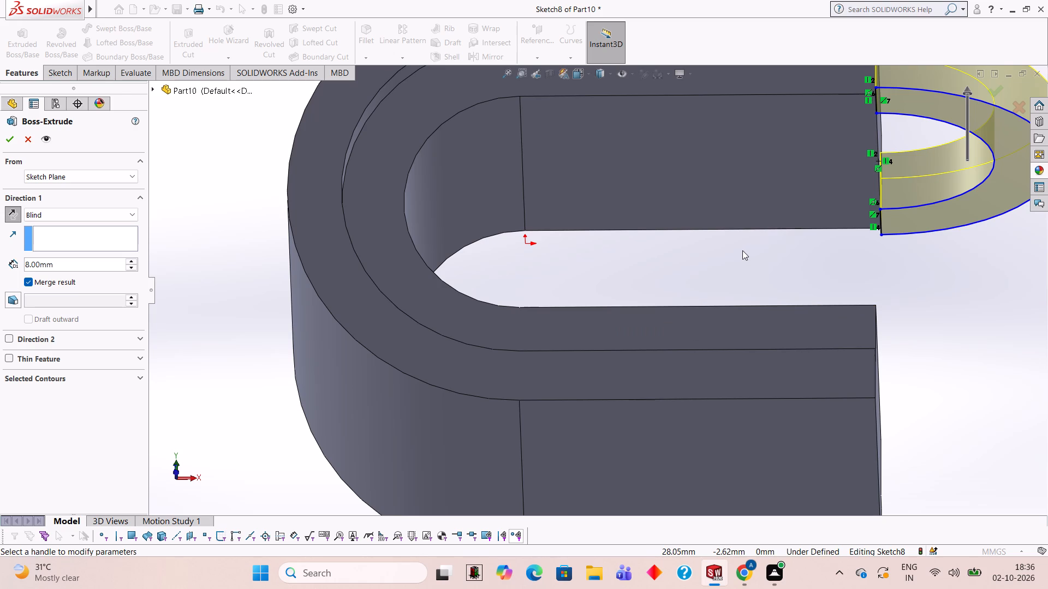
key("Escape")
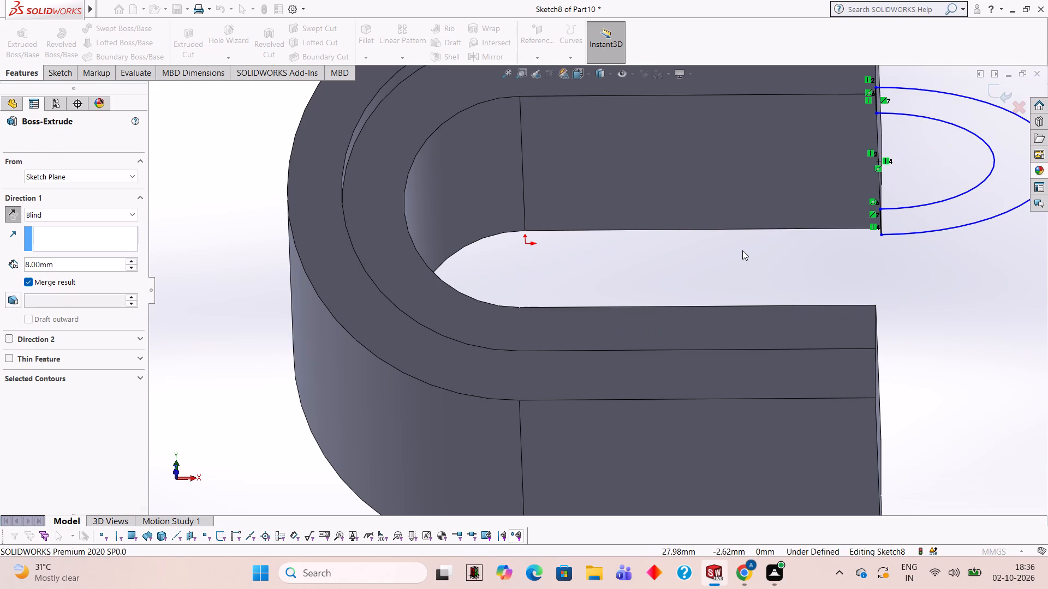
Undo the last trim of the line segment inside the 15 mm semicircle.
key("ctrl+z")
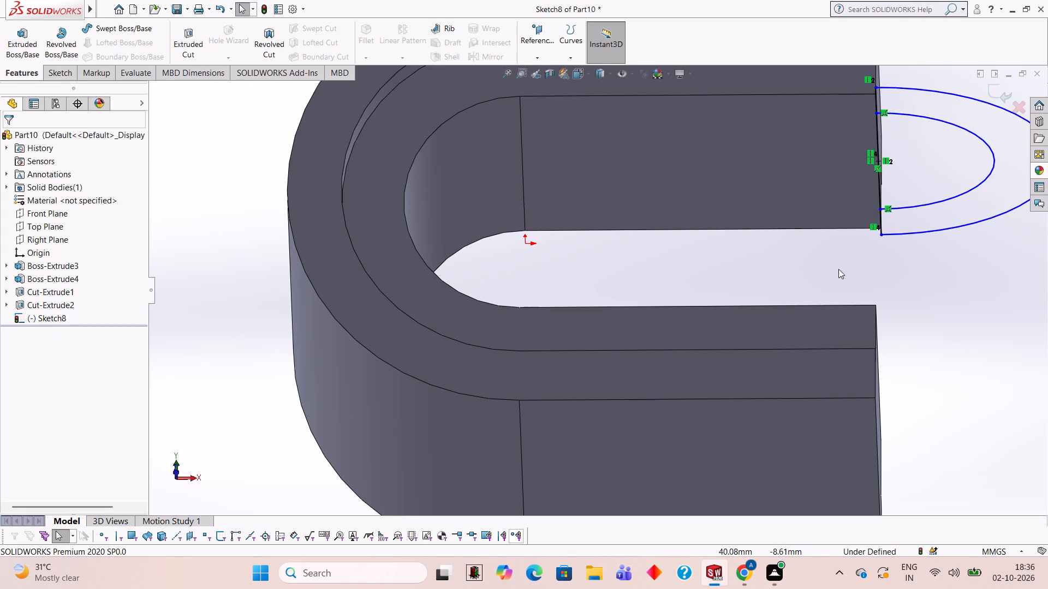
Try to extrude the inner half-disc and outer half-ring regions together by 8 mm, reversed upward alongside the upper leg's end.
middle_click_drag(847, 428, 848, 328)
scroll(847, 328, "up", 2)
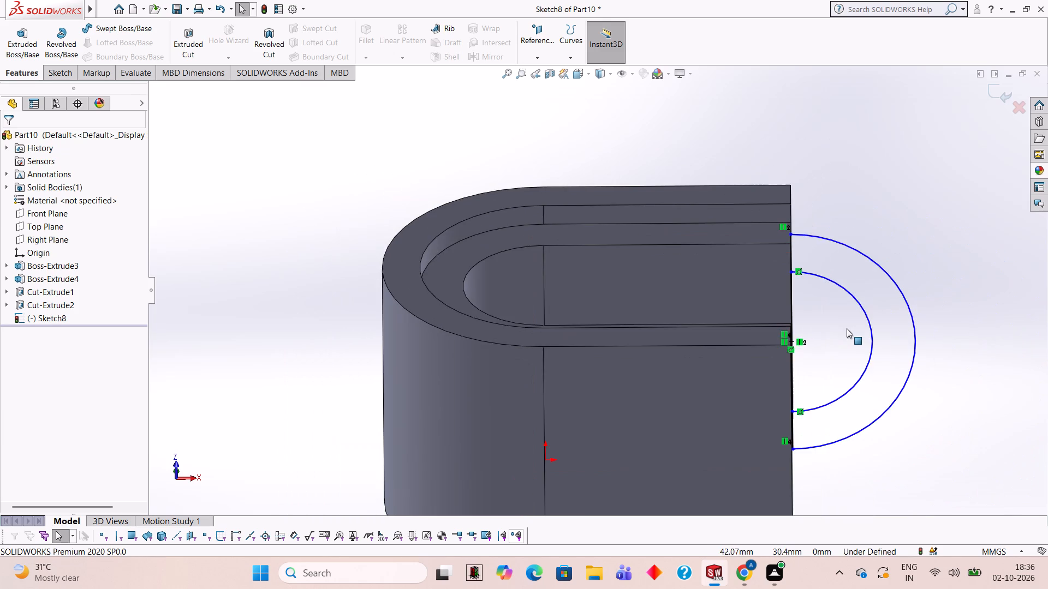
scroll(770, 399, "up", 2)
middle_click_drag(766, 390, 748, 344)
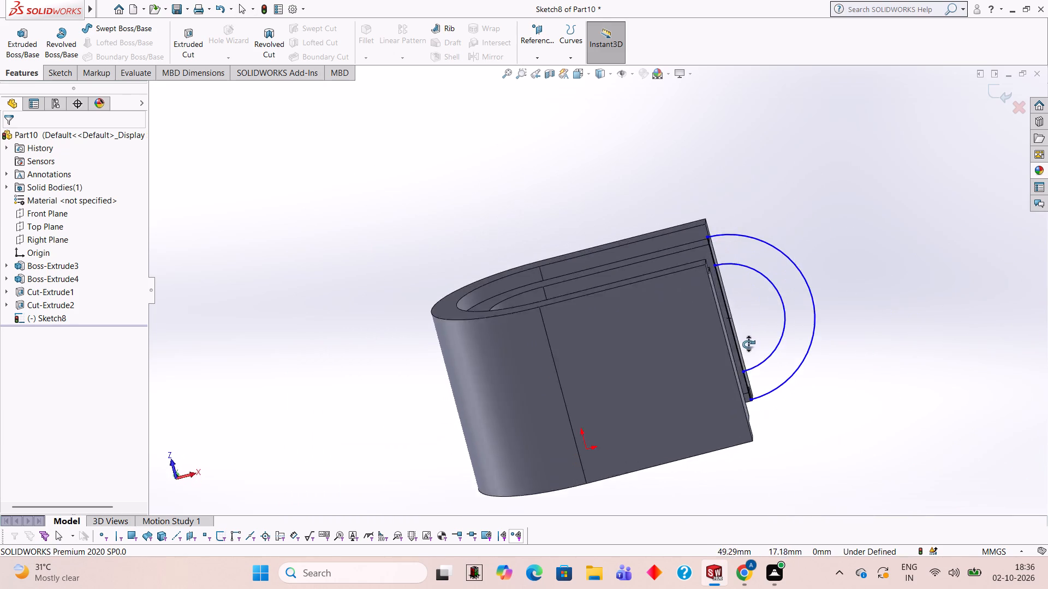
middle_click_drag(748, 344, 752, 358)
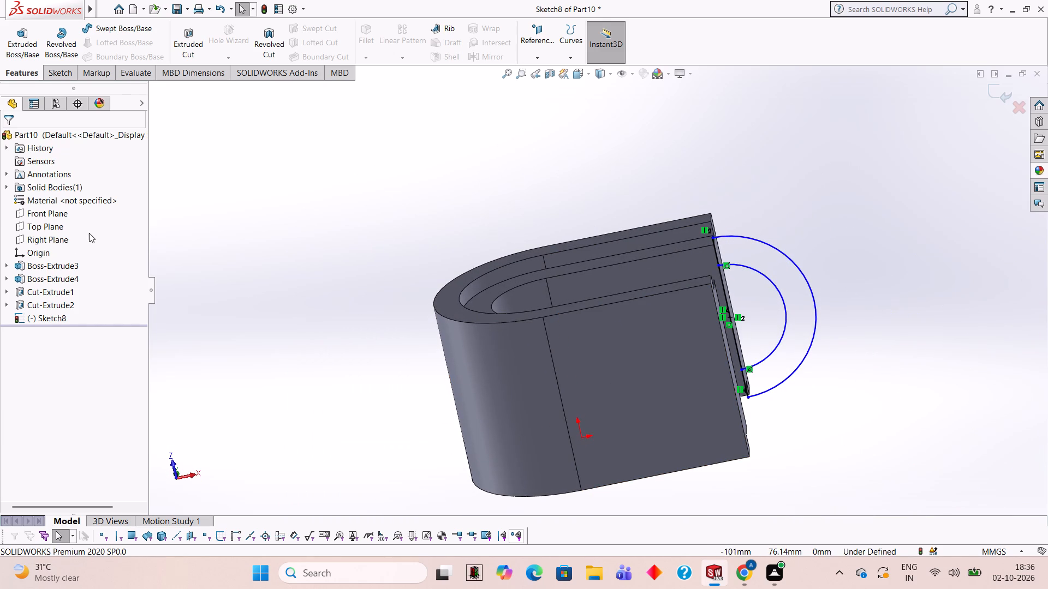
left_click(27, 55)
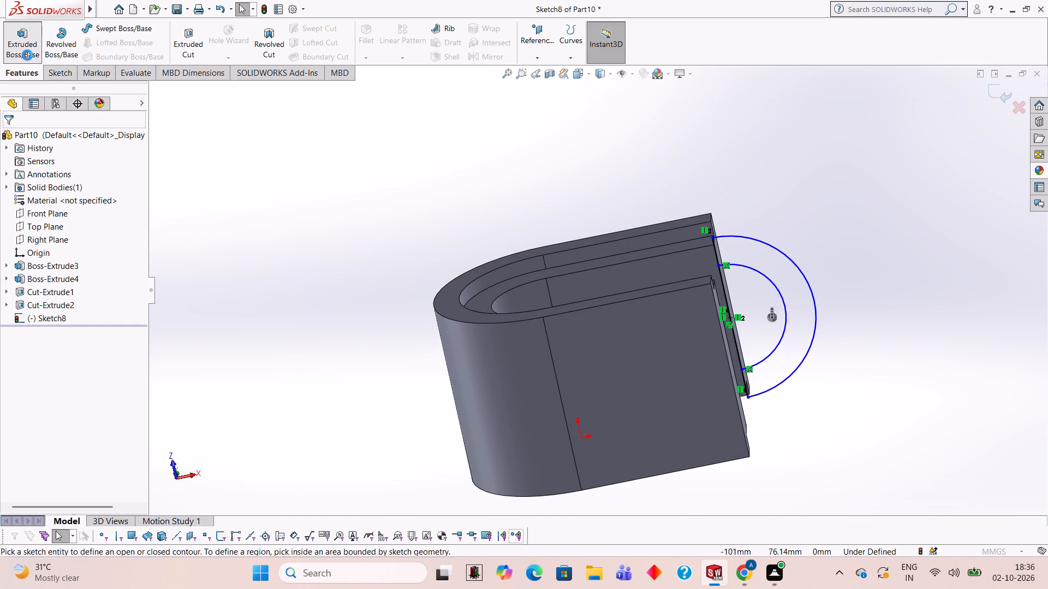
left_click(755, 297)
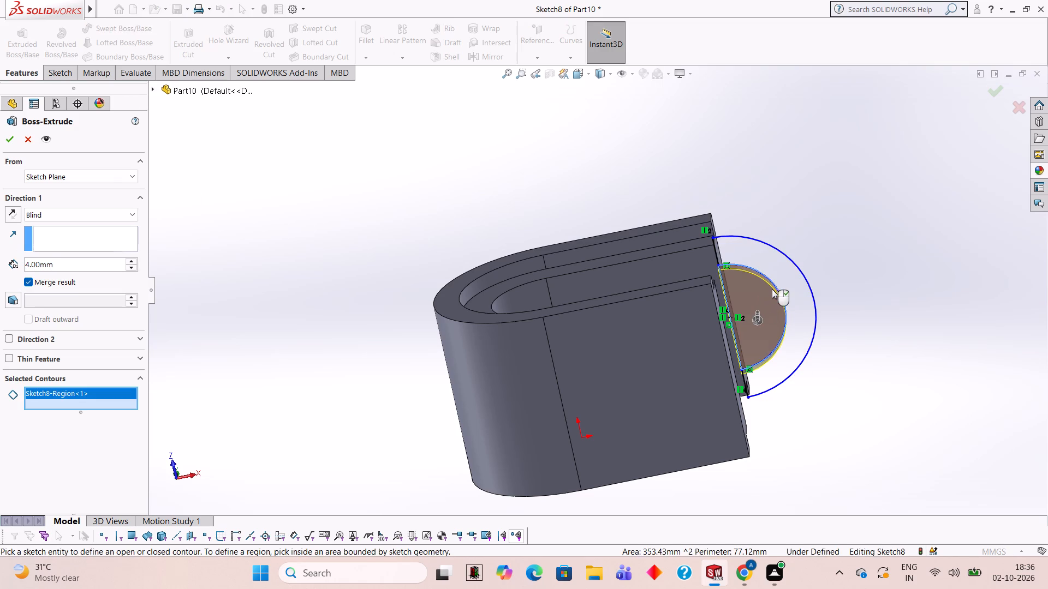
left_click(785, 290)
middle_click_drag(457, 219, 474, 396)
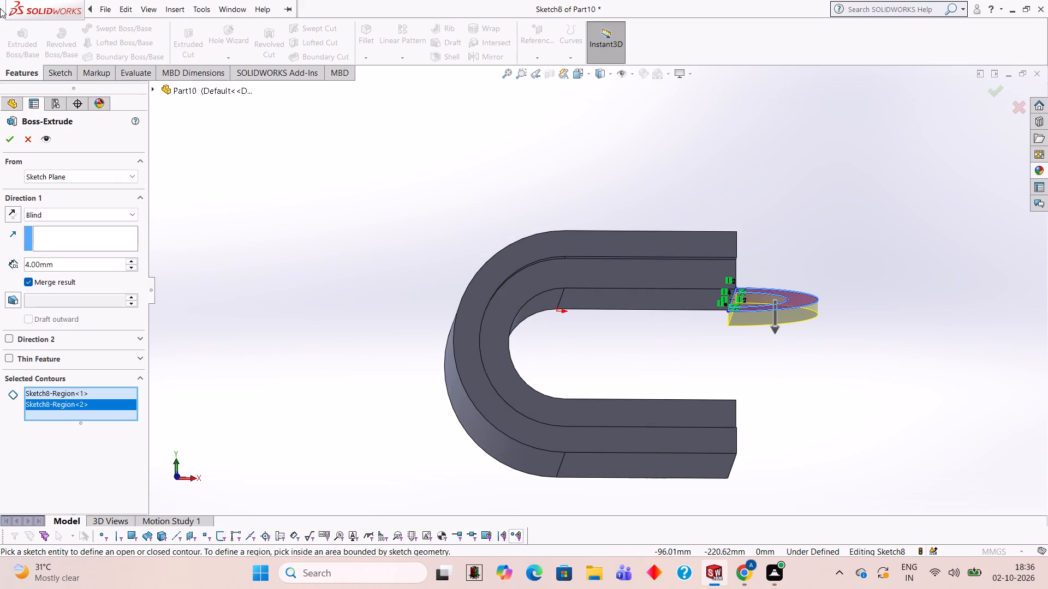
left_click(13, 210)
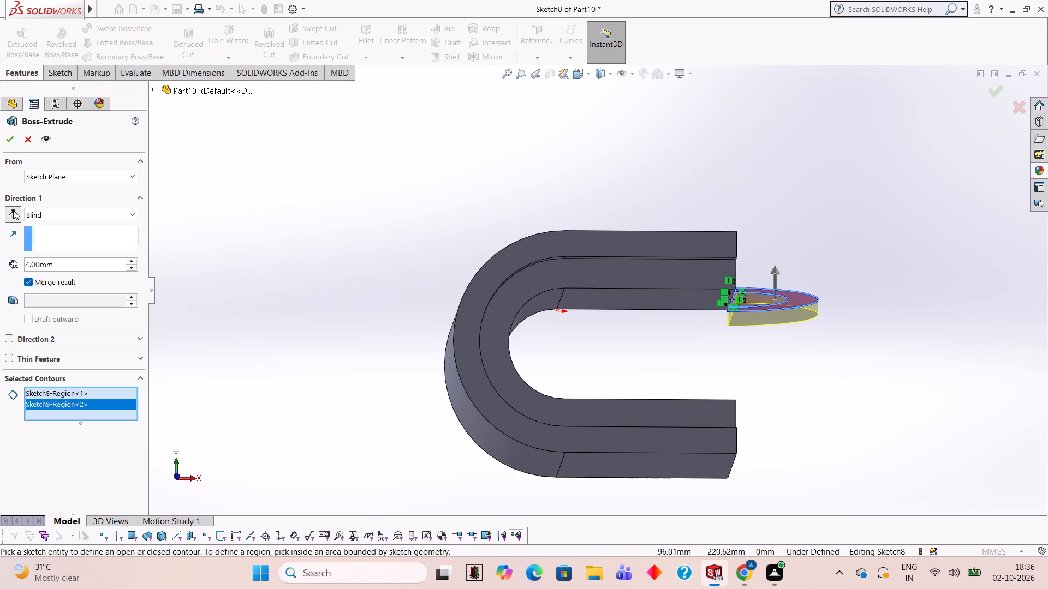
left_click(99, 268)
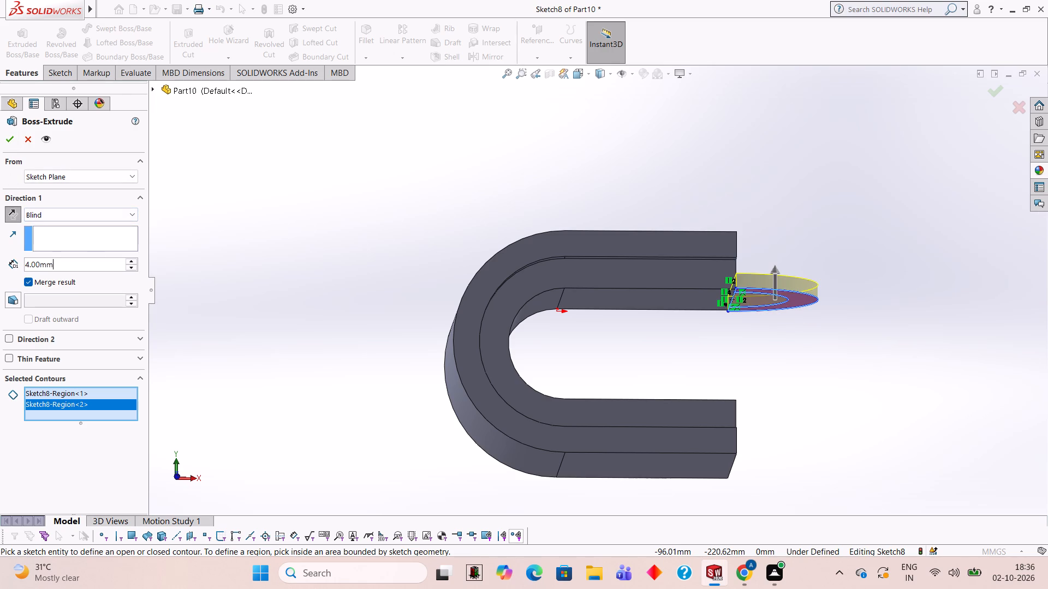
key("BackSpace")
key("BackSpace")
key("BackSpace")
key("BackSpace")
key("BackSpace")
key("BackSpace")
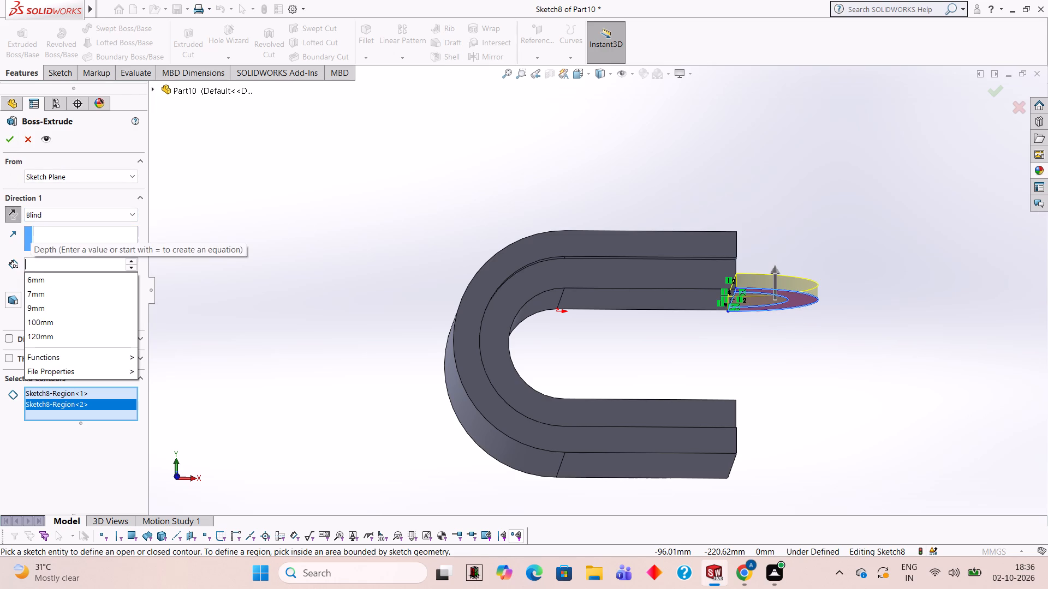
key("8")
key("Return")
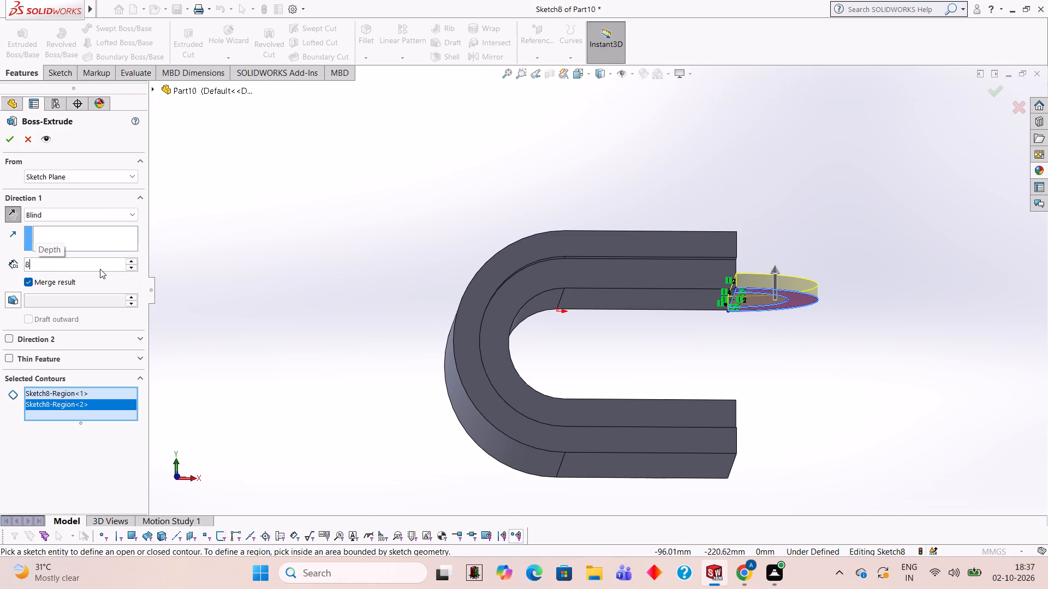
left_click(10, 137)
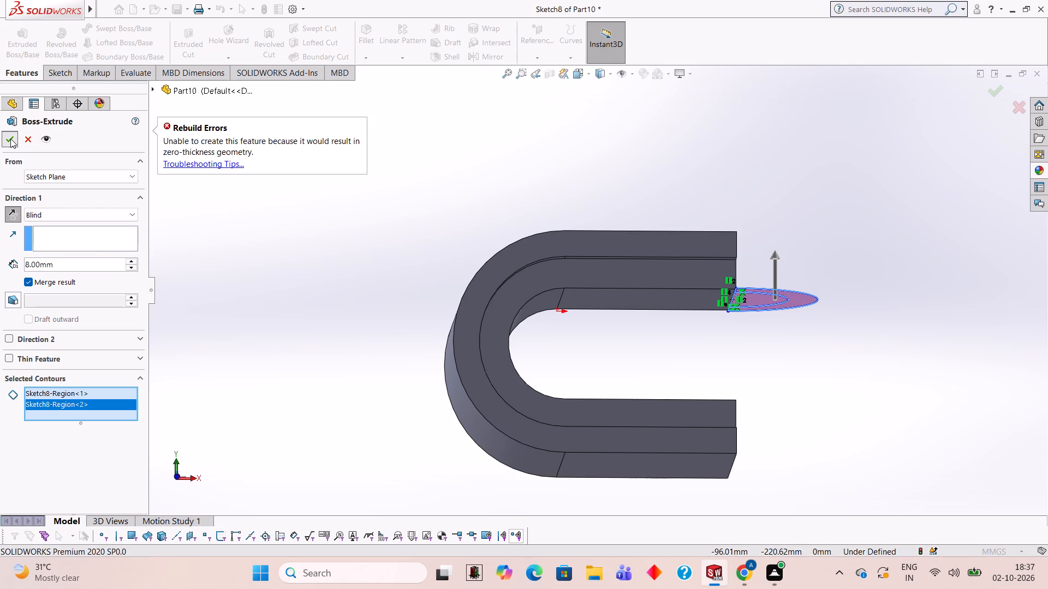
left_click(8, 139)
left_click(540, 141)
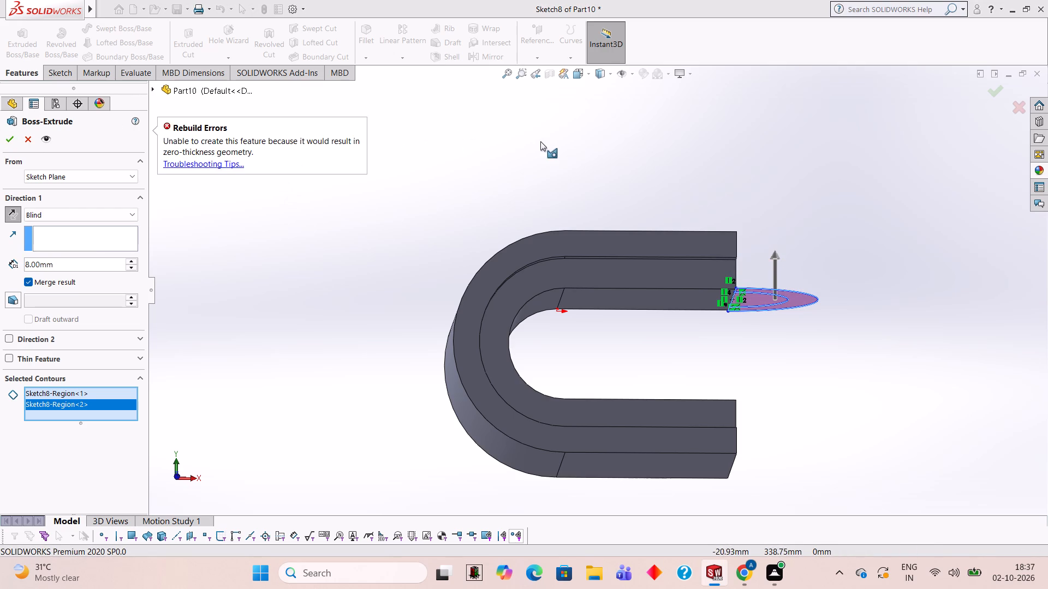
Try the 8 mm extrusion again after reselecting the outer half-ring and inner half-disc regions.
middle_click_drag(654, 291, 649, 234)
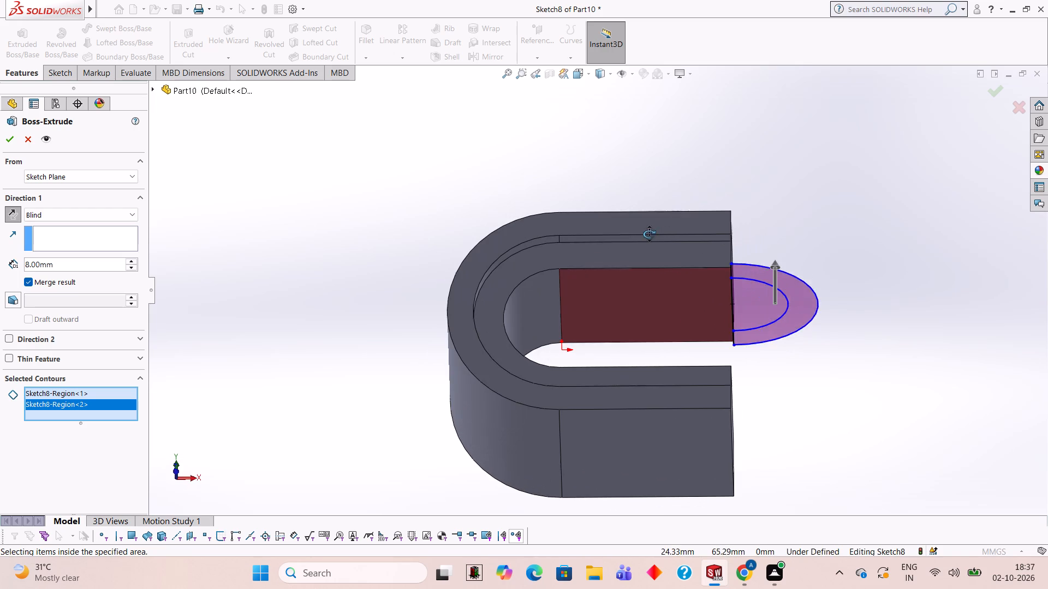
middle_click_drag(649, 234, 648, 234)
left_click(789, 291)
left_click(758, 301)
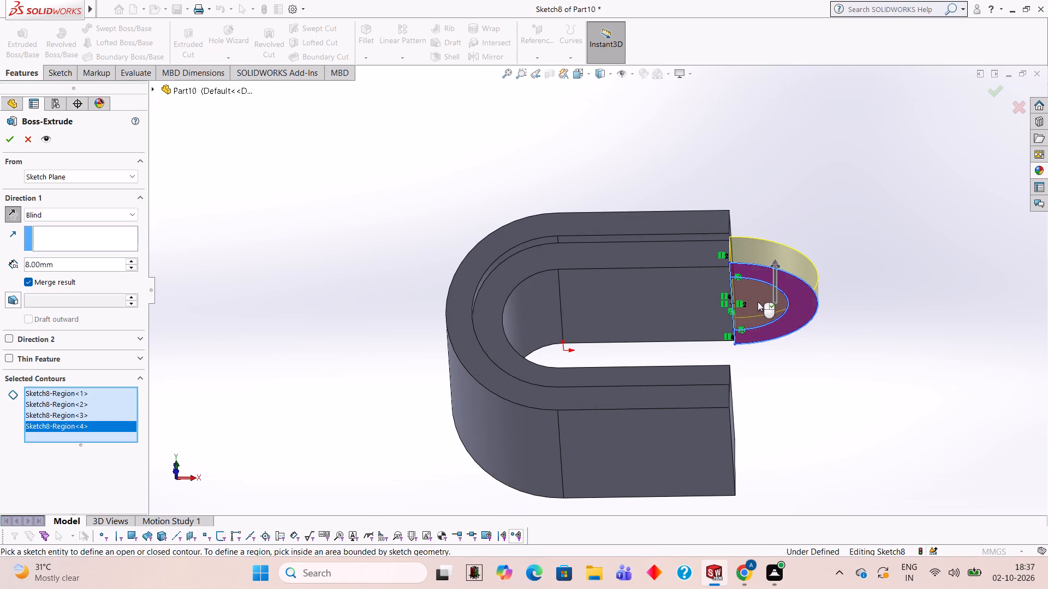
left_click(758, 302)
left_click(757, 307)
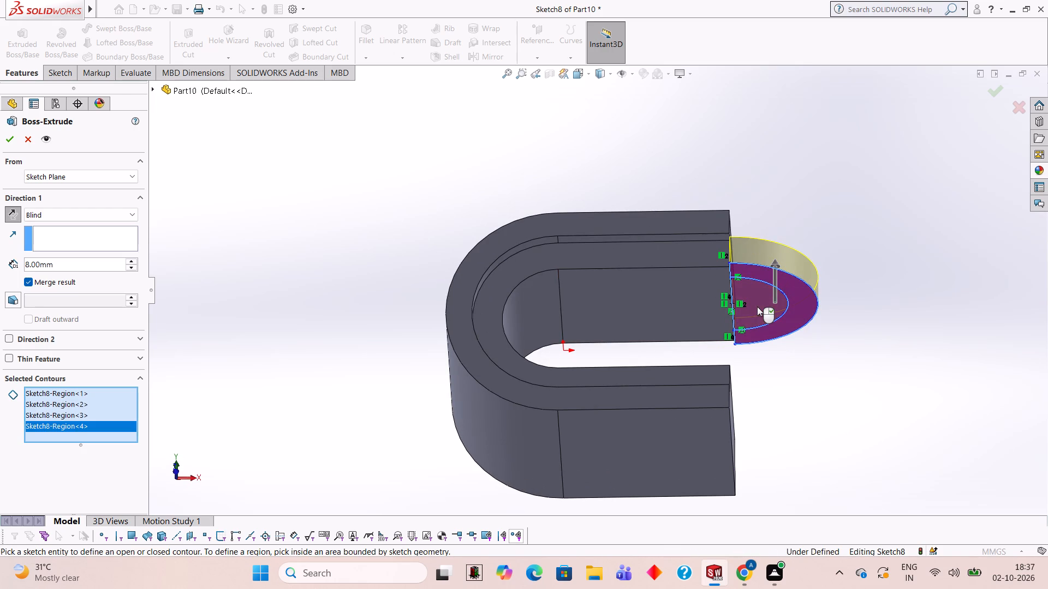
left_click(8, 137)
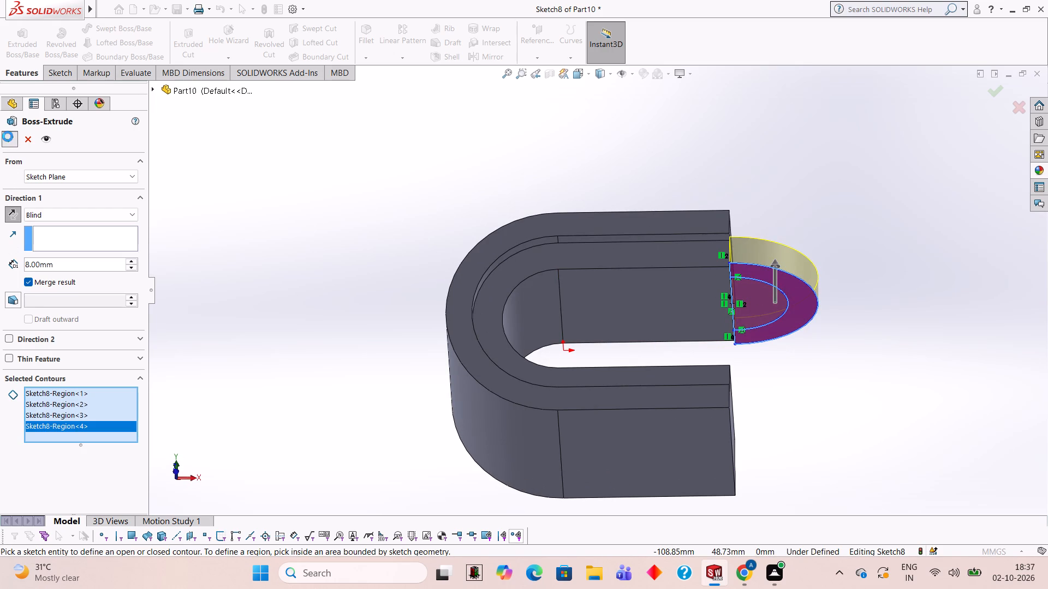
Drop the outer half-ring region from the contours and extrude only the inner 15 mm radius half-disc 8 mm upward.
left_click(794, 296)
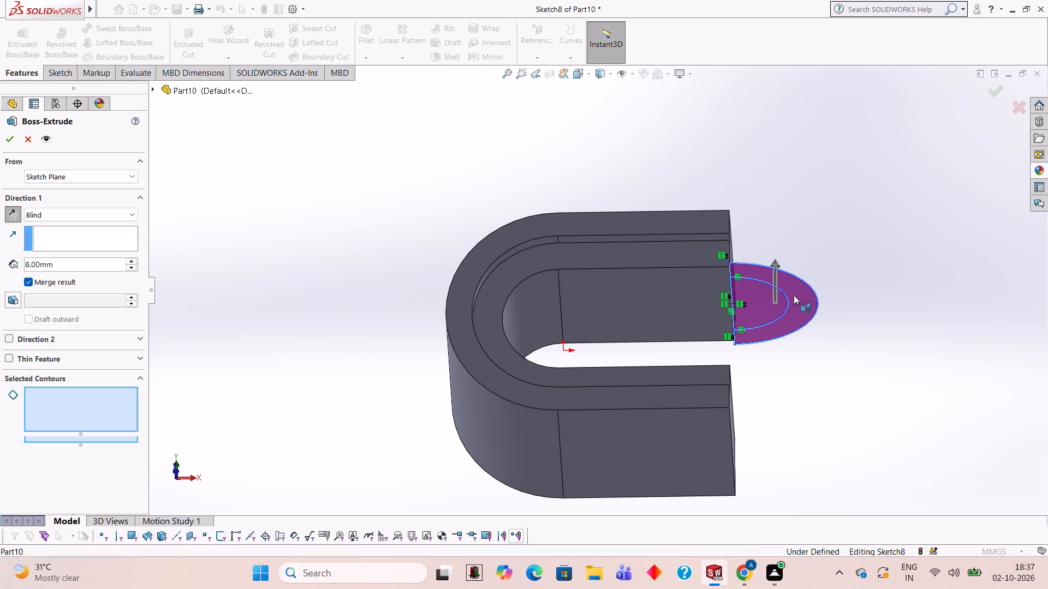
left_click(756, 304)
left_click(752, 303)
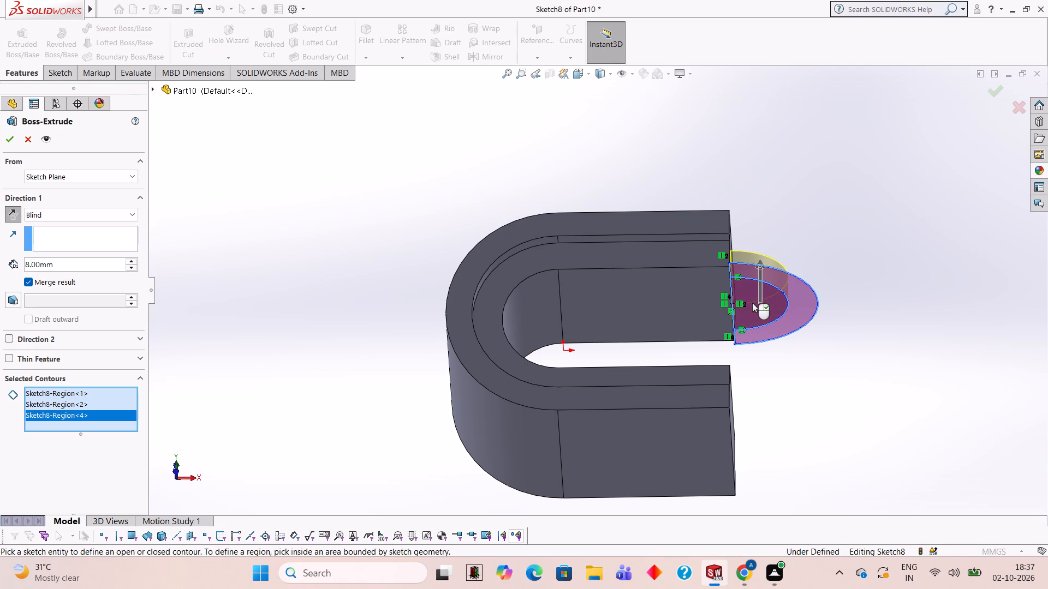
left_click(10, 137)
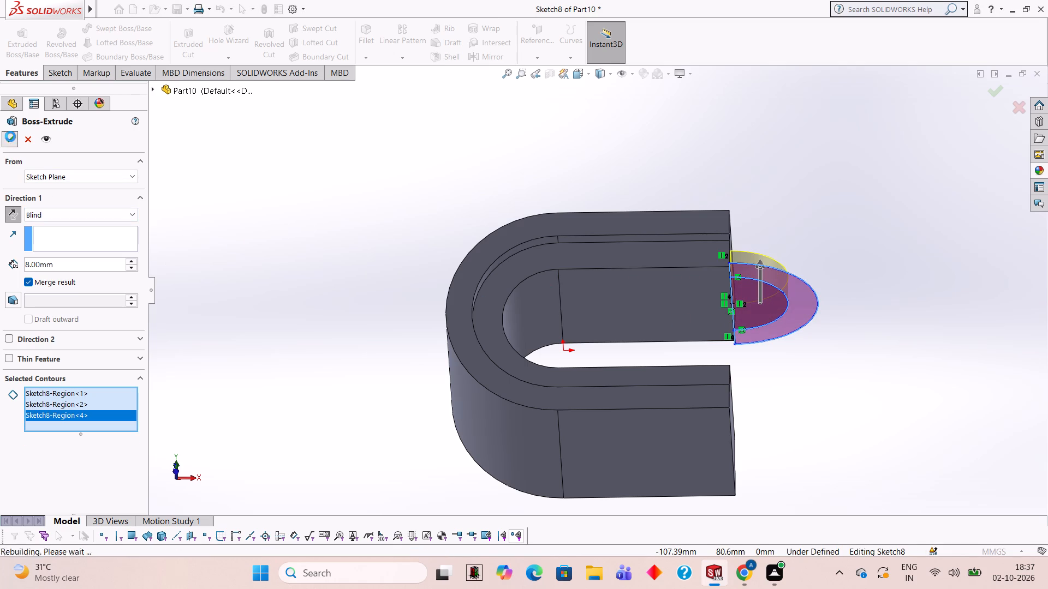
left_click(281, 223)
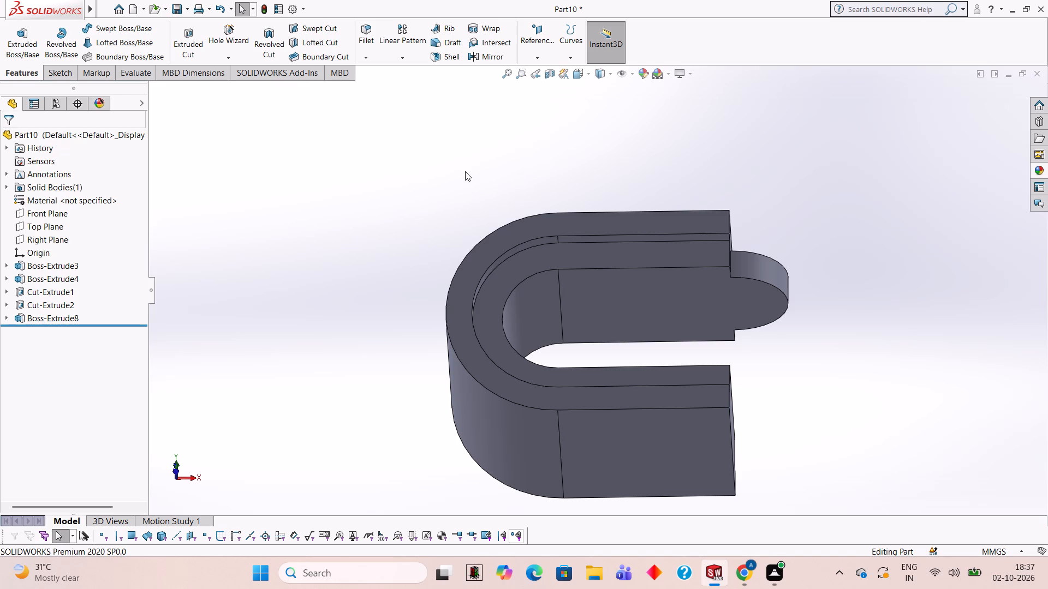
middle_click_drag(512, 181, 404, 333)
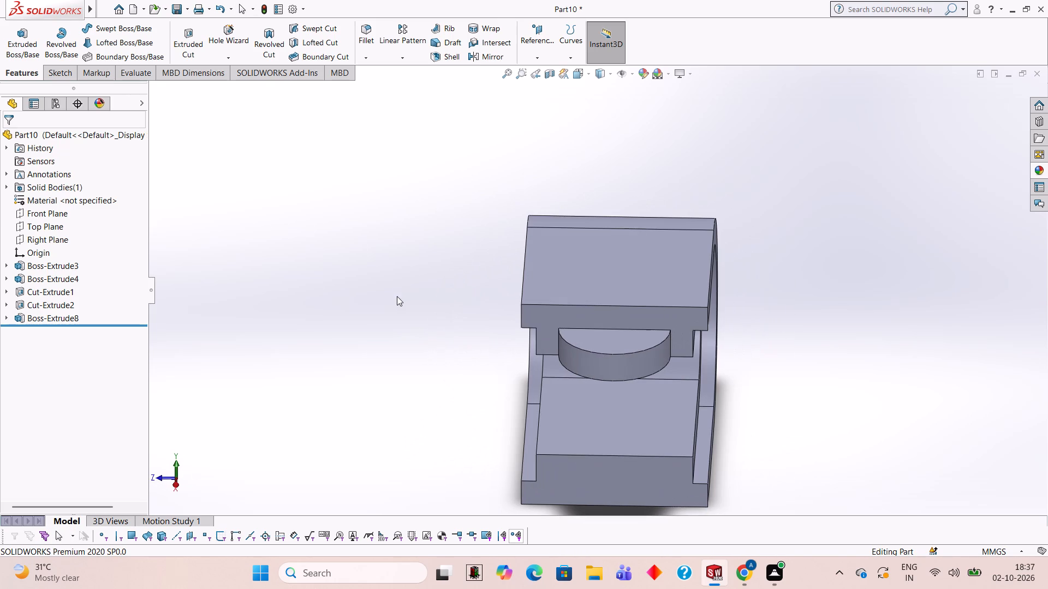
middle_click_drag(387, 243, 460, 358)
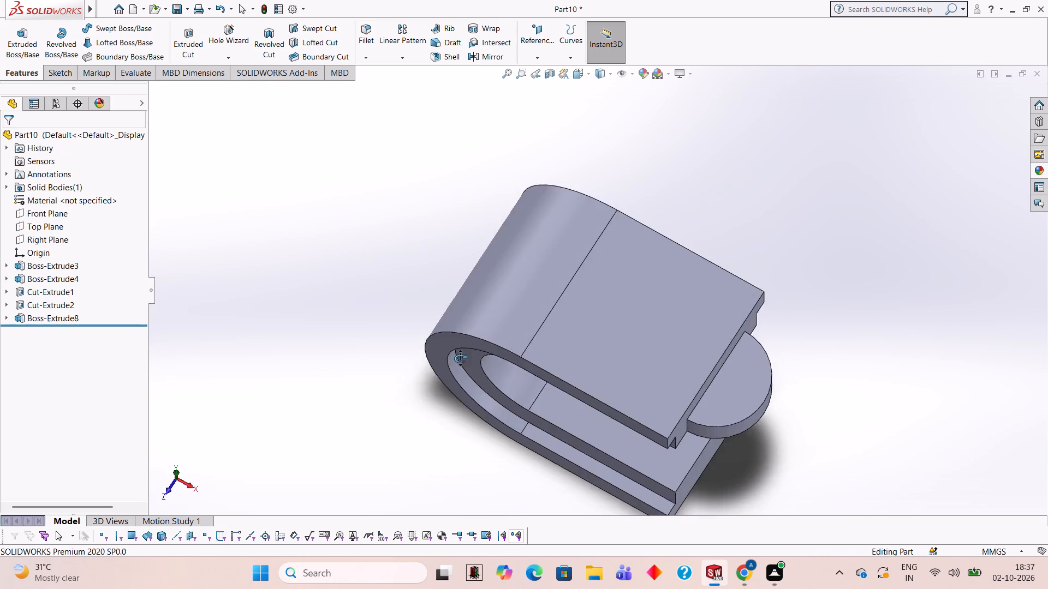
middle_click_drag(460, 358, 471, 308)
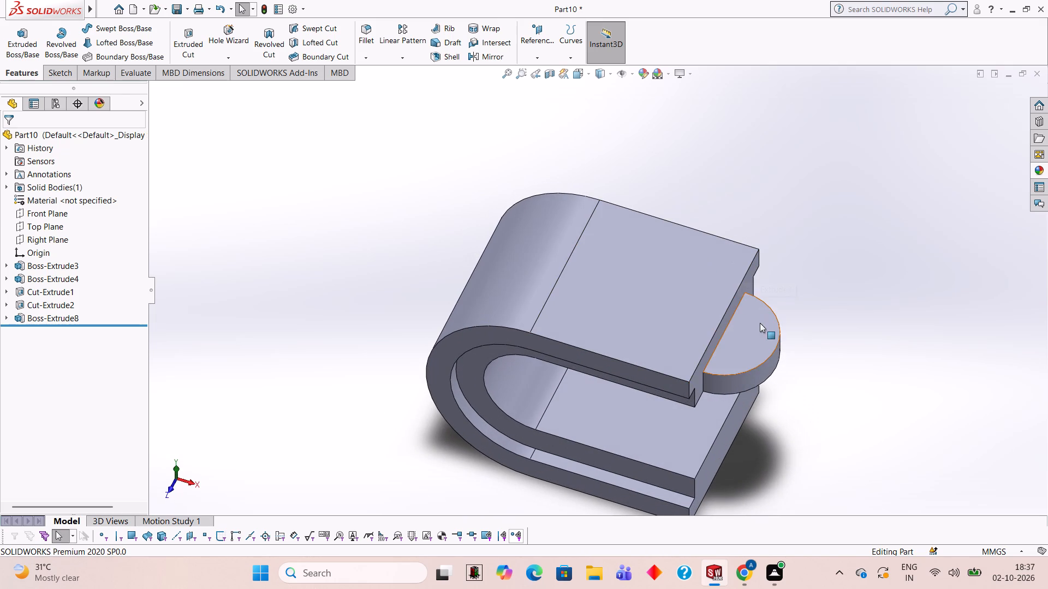
Sketch concentric circles of 23 mm and 15 mm radius on the half-disc's top face, centred at the midpoint of its straight edge.
left_click(753, 325)
left_click(805, 294)
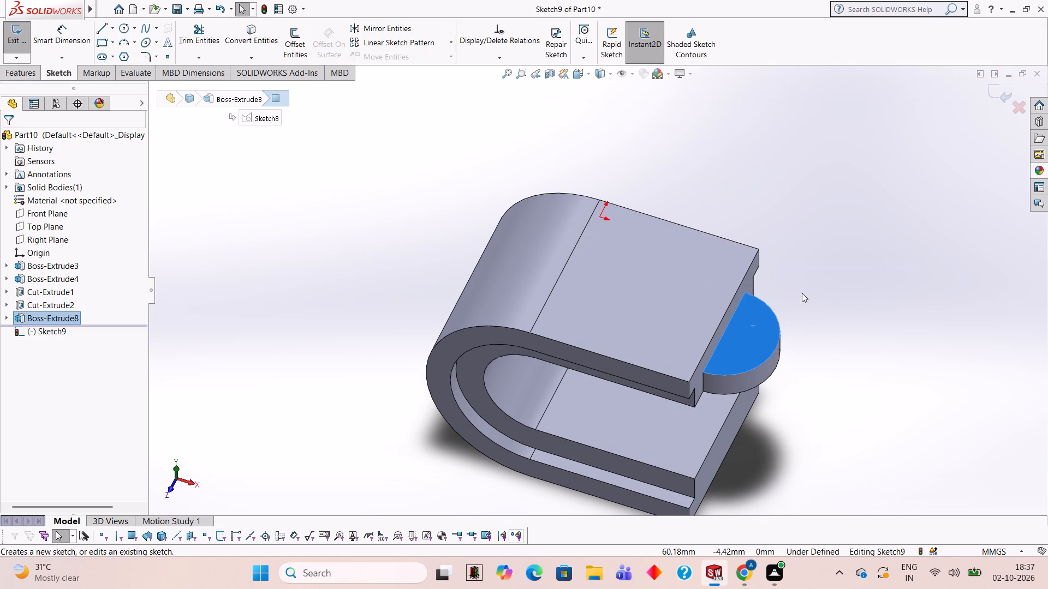
key("ctrl+8")
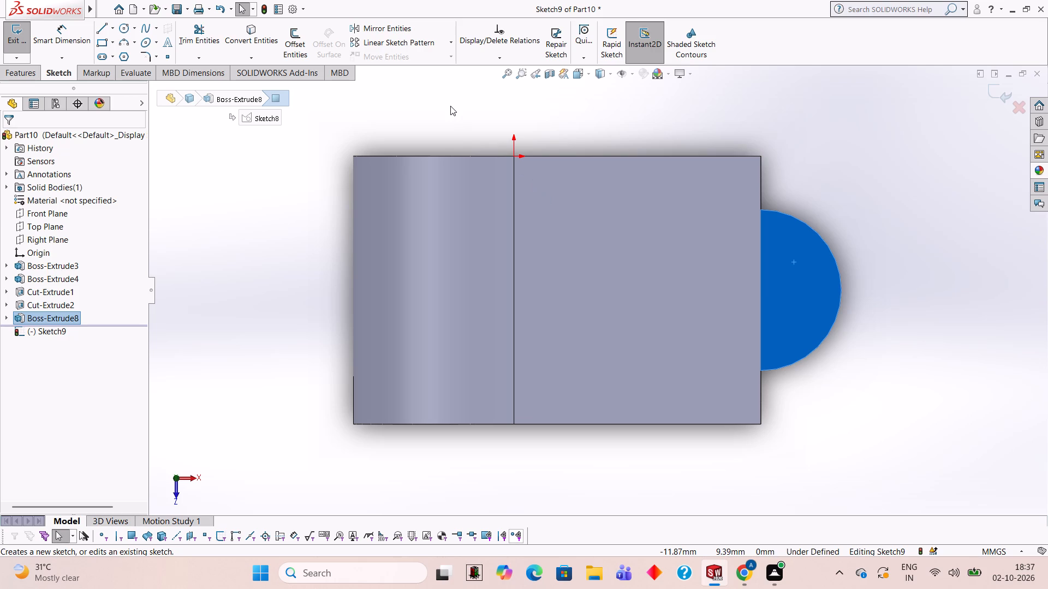
left_click(126, 27)
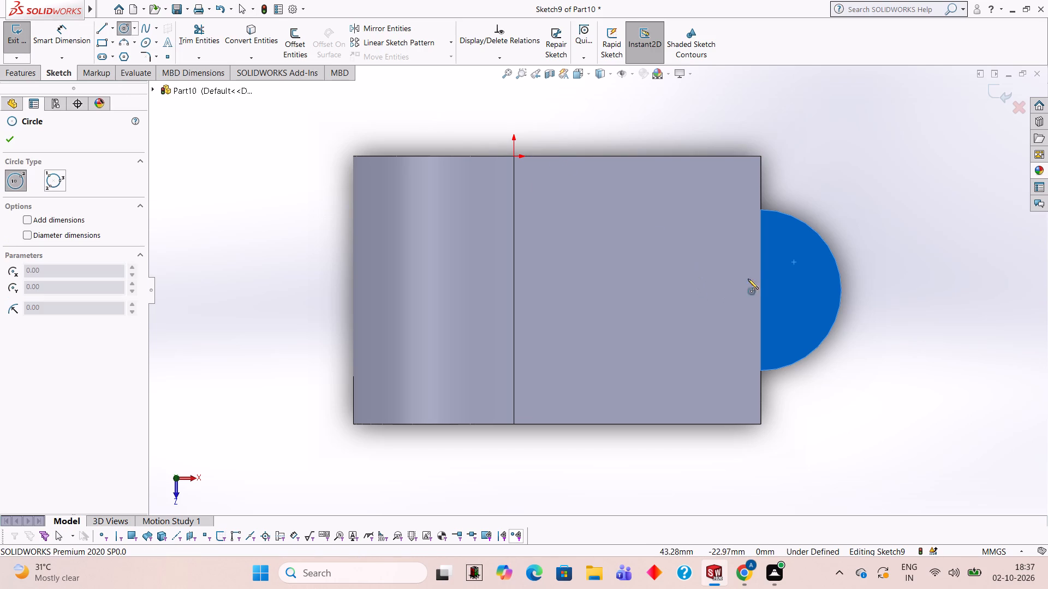
left_click(760, 290)
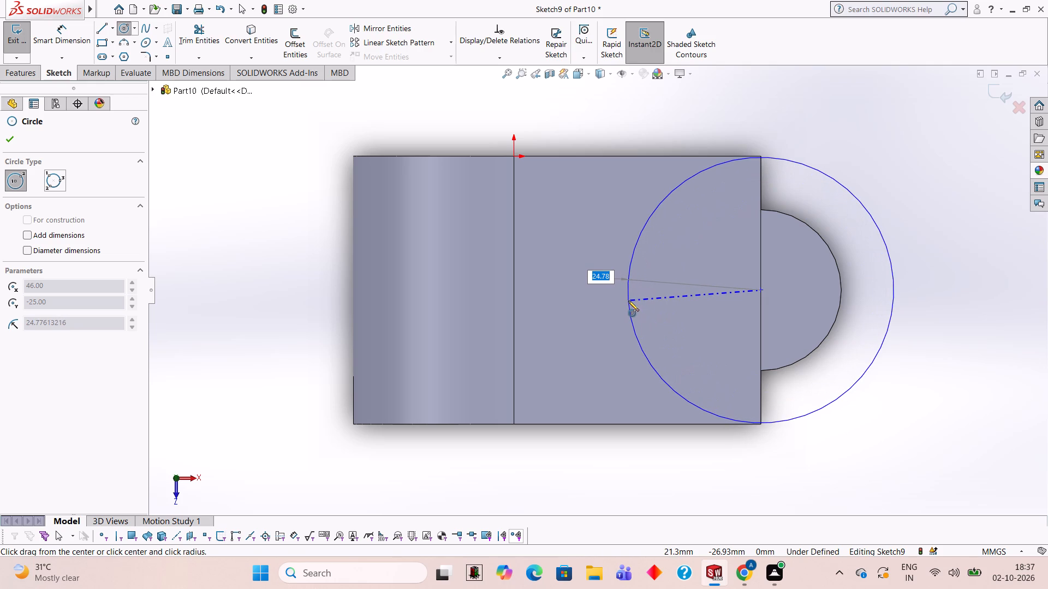
type("23")
key("Return")
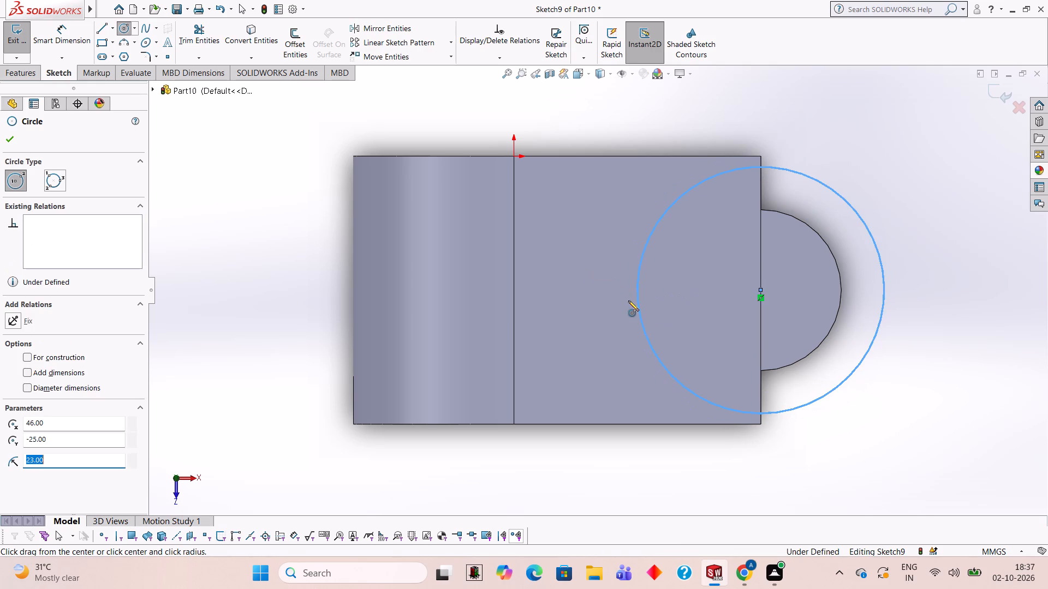
left_click(760, 289)
type("15")
key("Return")
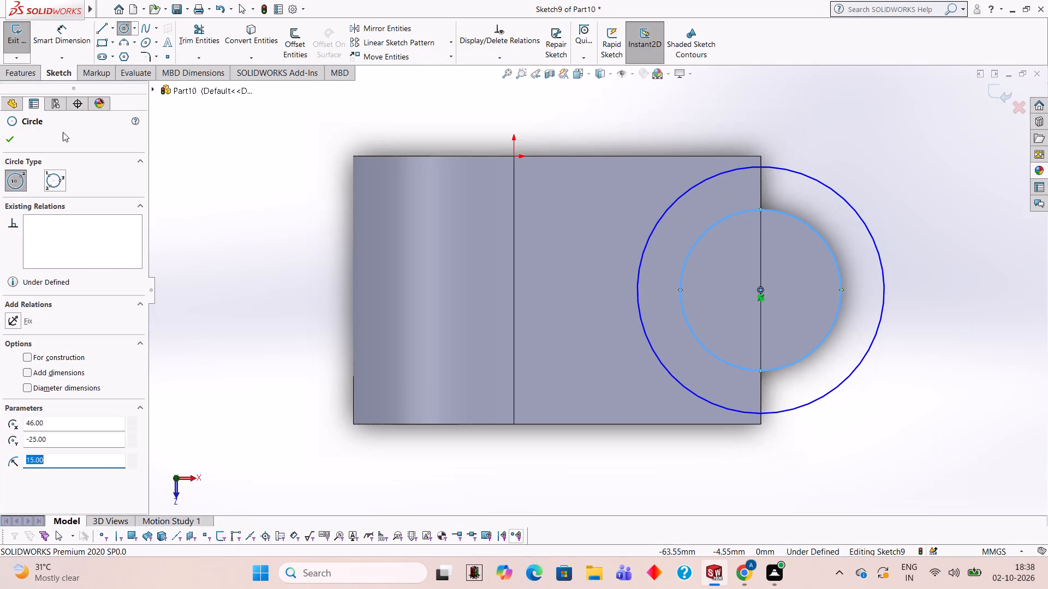
Draw connected vertical line segments along the leg's end edge, joining the outer and inner circles' points and spanning the full outer diameter.
left_click(104, 20)
left_click(99, 33)
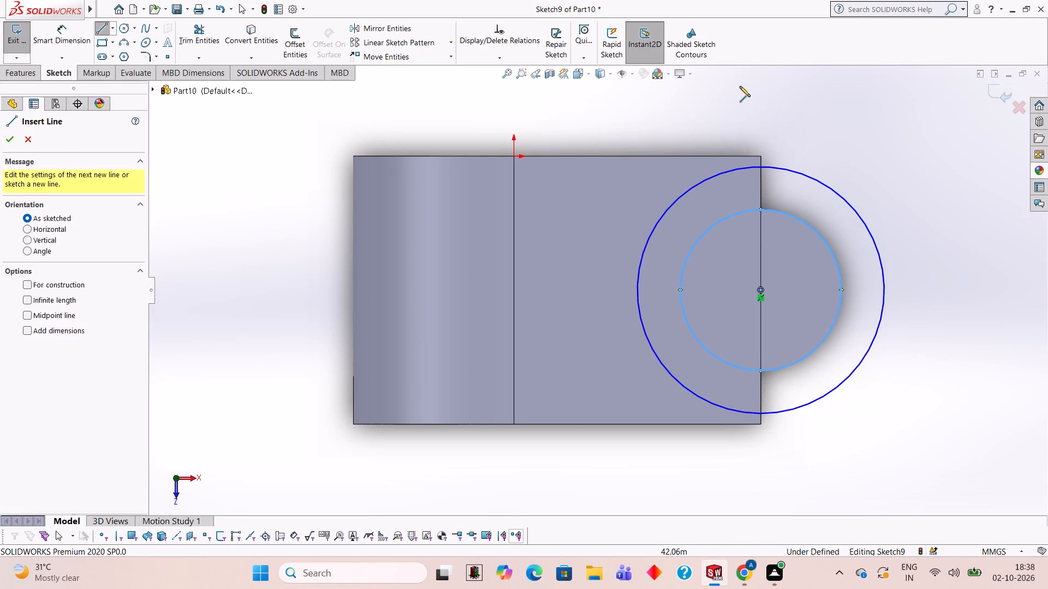
left_click(759, 167)
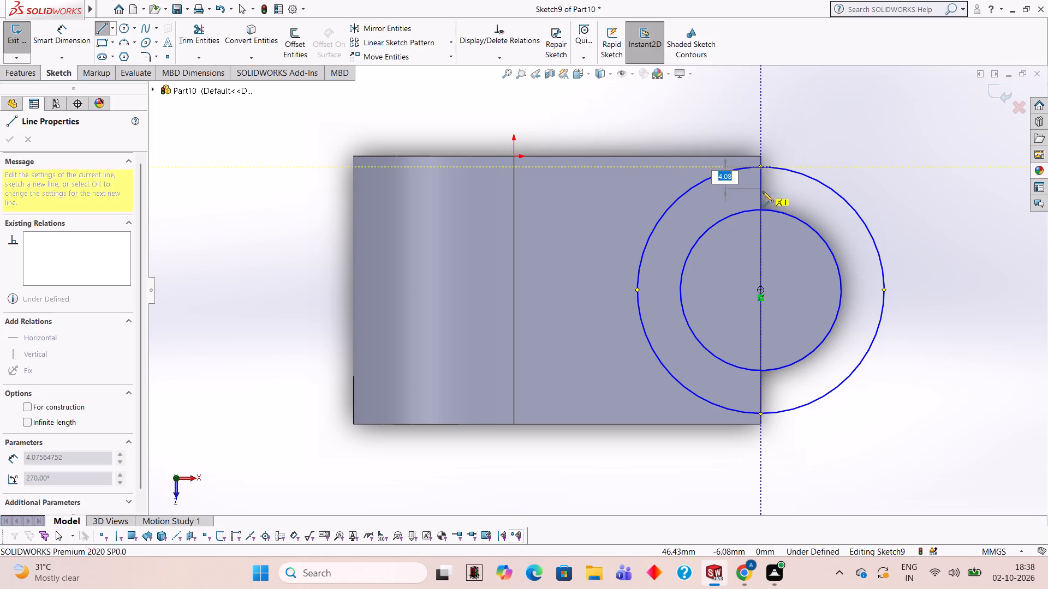
left_click(761, 209)
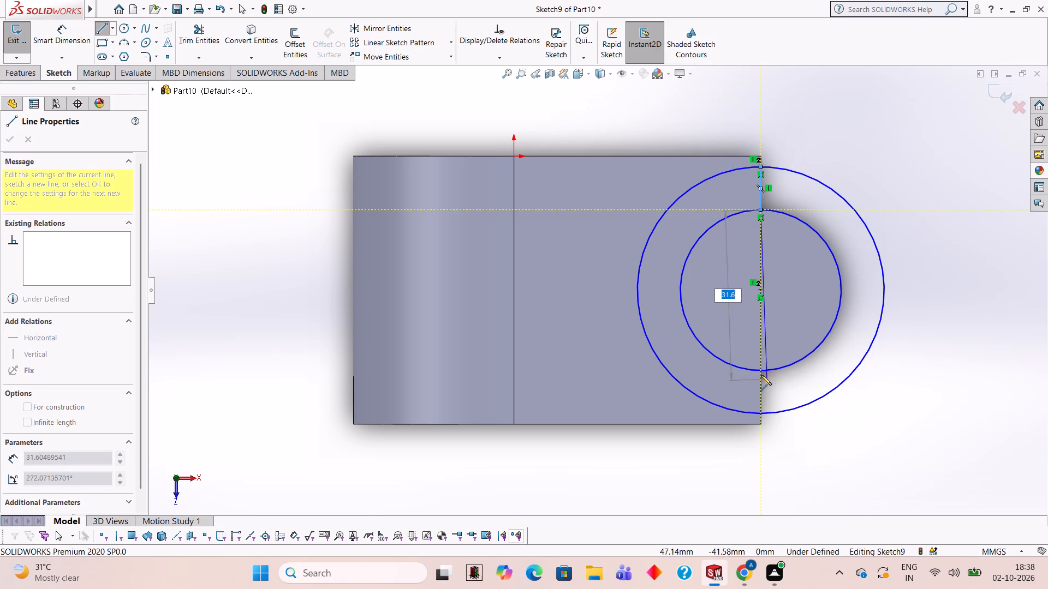
left_click(759, 369)
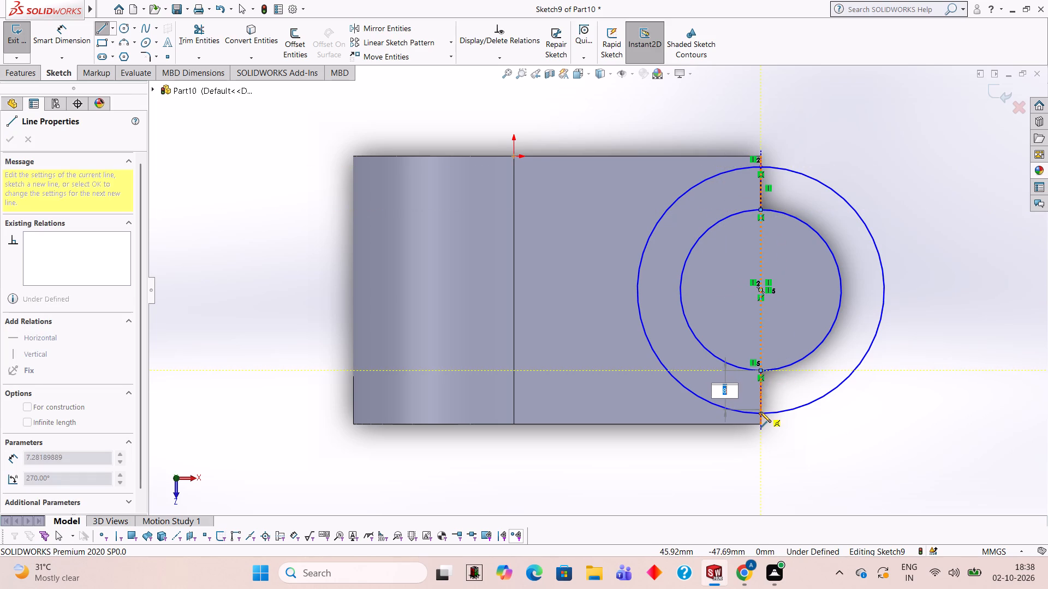
left_click(760, 412)
Trim the halves of both circles lying over the leg and the line segment inside the inner circle, leaving a half-ring profile.
left_click(190, 39)
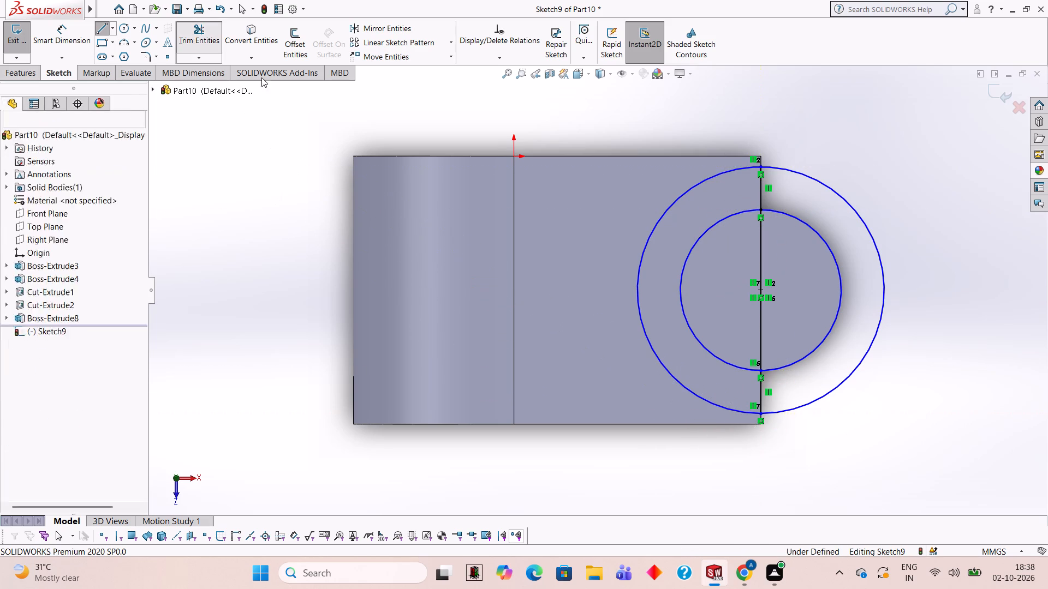
left_click(670, 206)
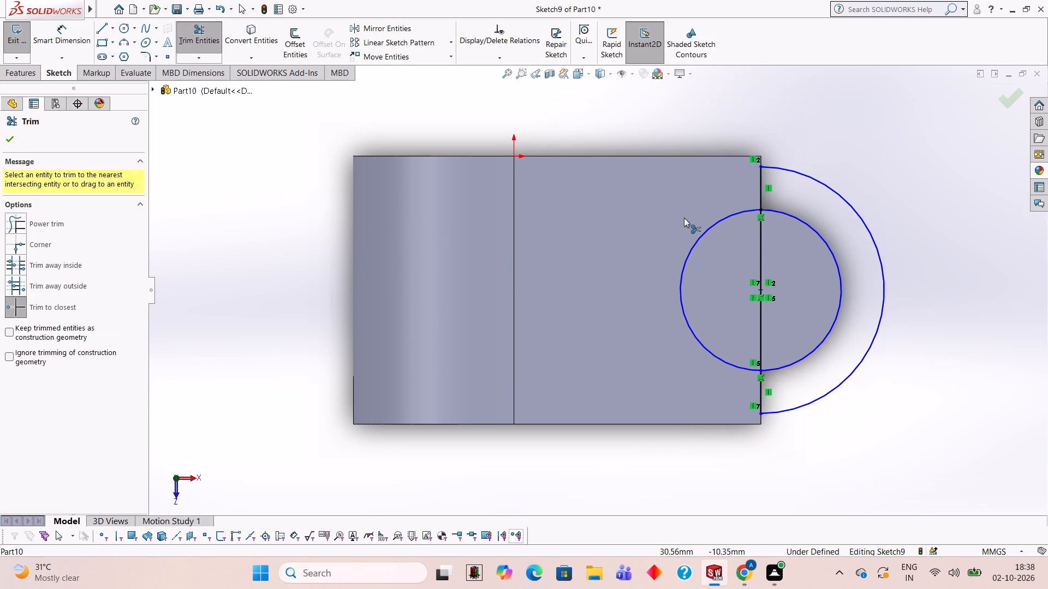
left_click(702, 234)
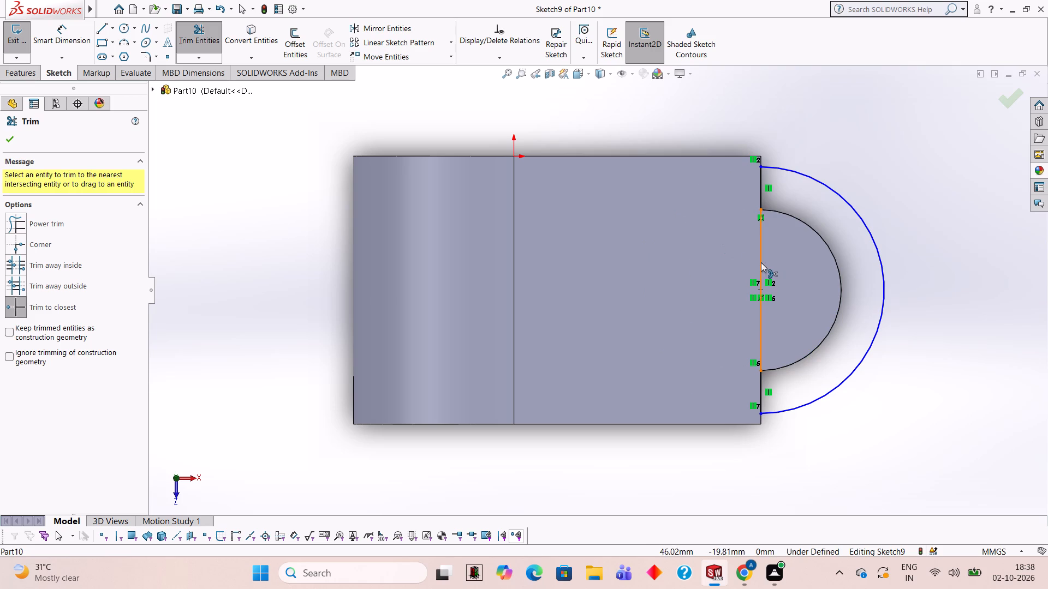
left_click(761, 262)
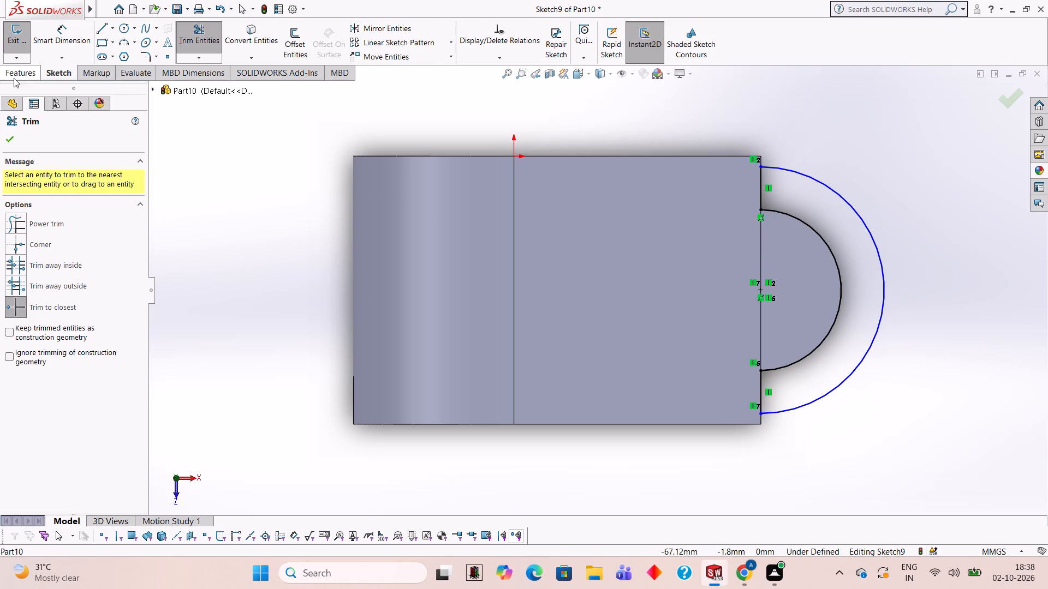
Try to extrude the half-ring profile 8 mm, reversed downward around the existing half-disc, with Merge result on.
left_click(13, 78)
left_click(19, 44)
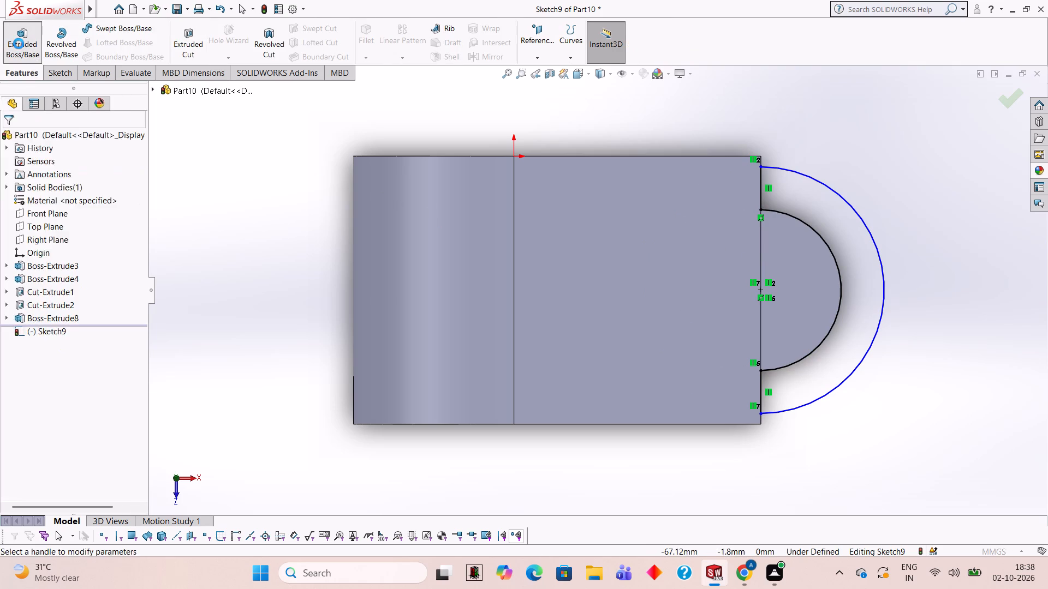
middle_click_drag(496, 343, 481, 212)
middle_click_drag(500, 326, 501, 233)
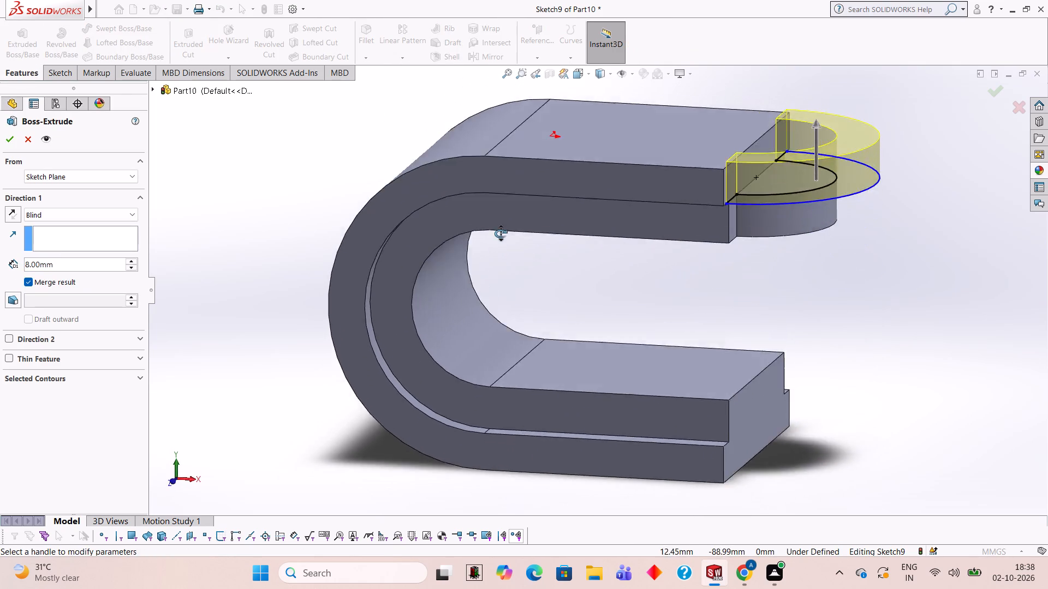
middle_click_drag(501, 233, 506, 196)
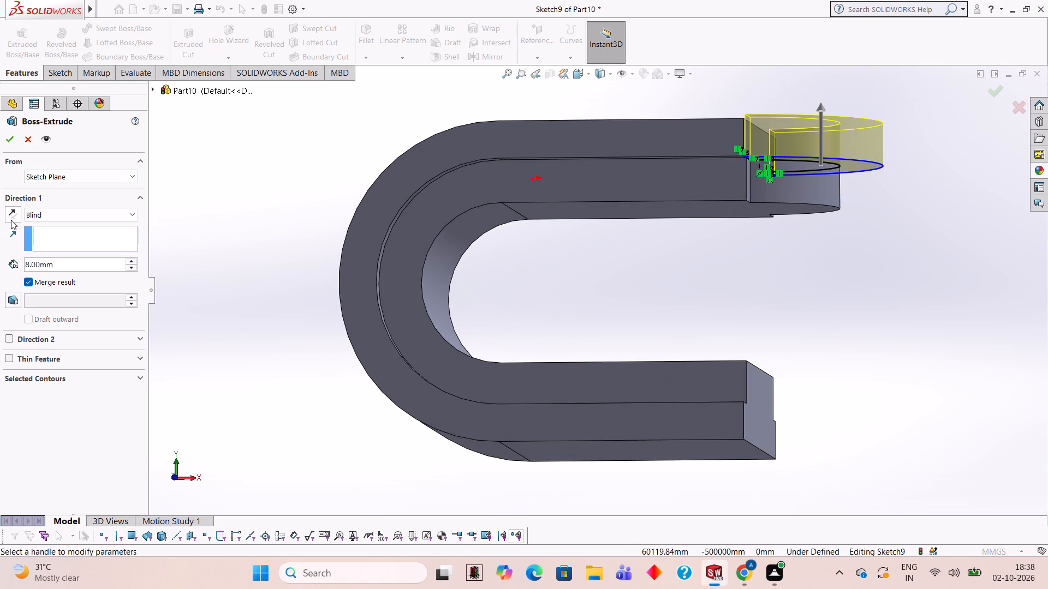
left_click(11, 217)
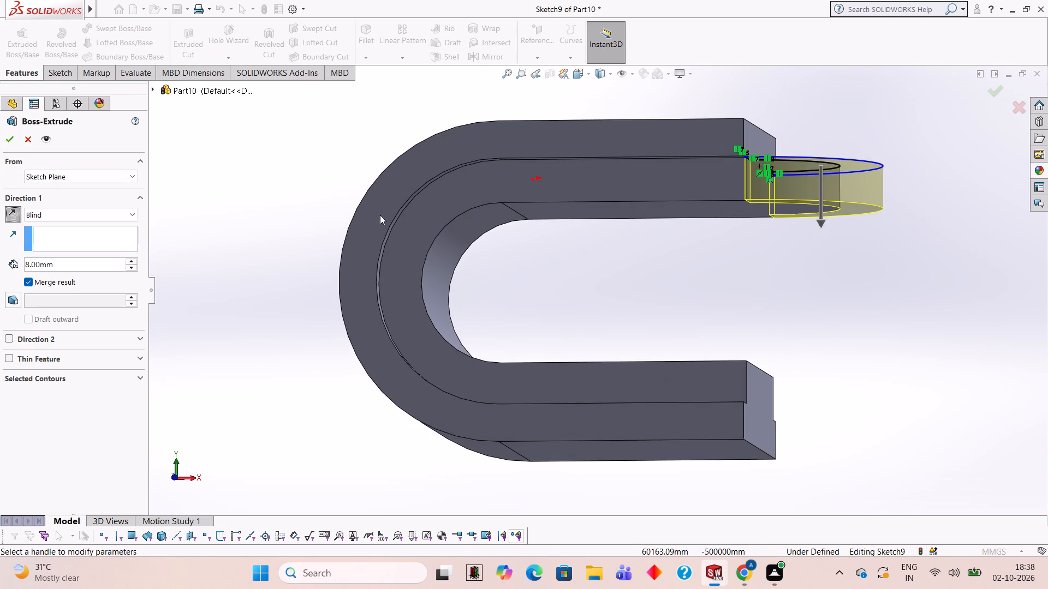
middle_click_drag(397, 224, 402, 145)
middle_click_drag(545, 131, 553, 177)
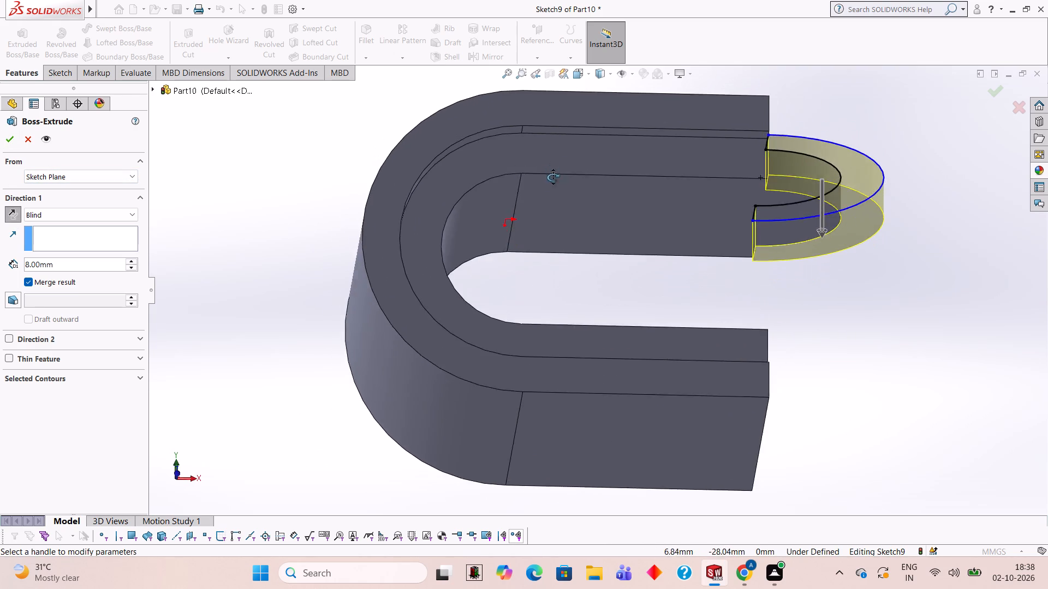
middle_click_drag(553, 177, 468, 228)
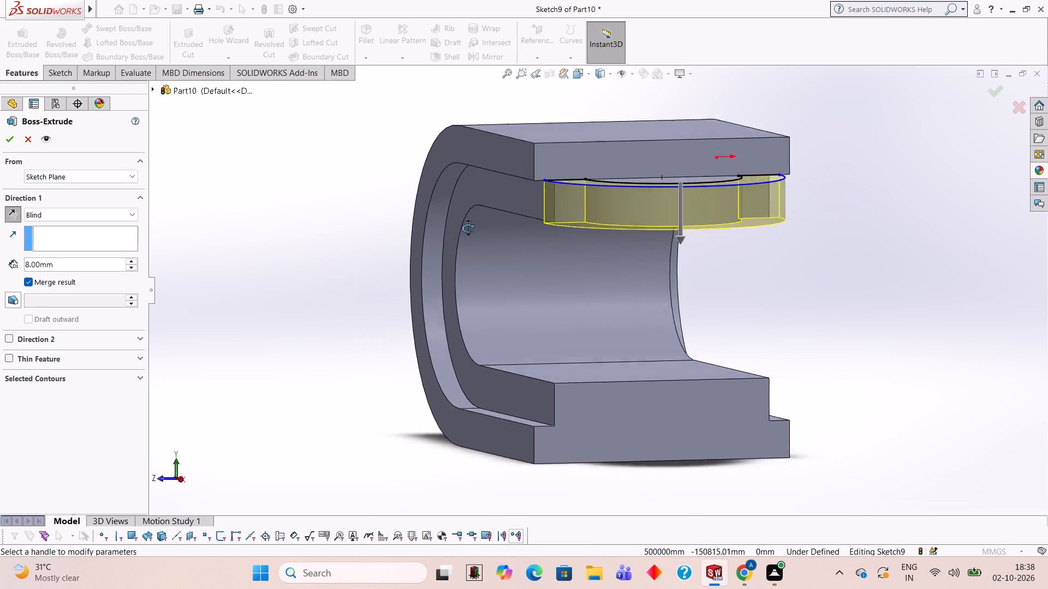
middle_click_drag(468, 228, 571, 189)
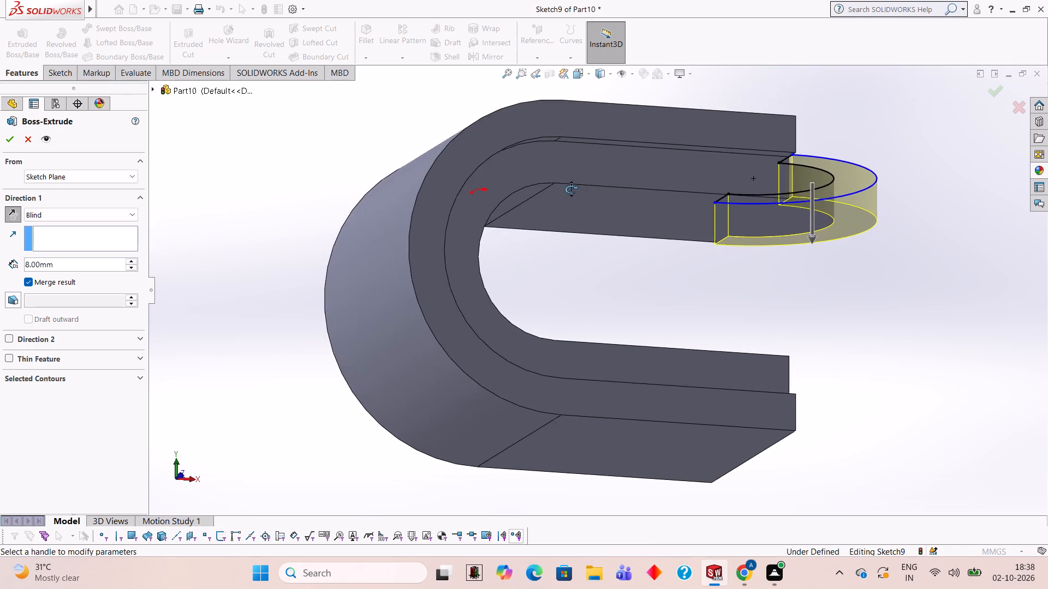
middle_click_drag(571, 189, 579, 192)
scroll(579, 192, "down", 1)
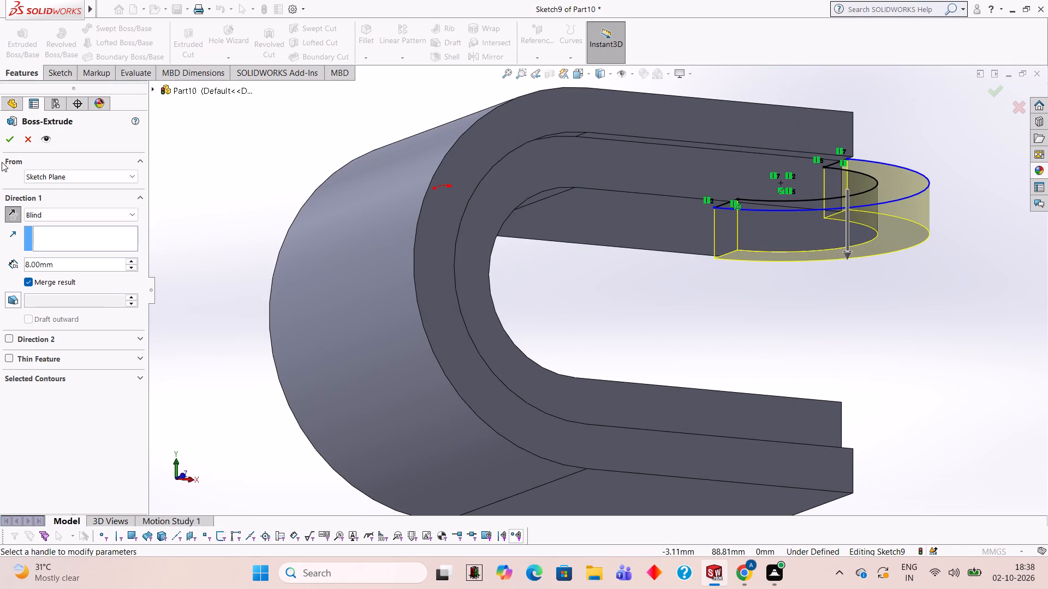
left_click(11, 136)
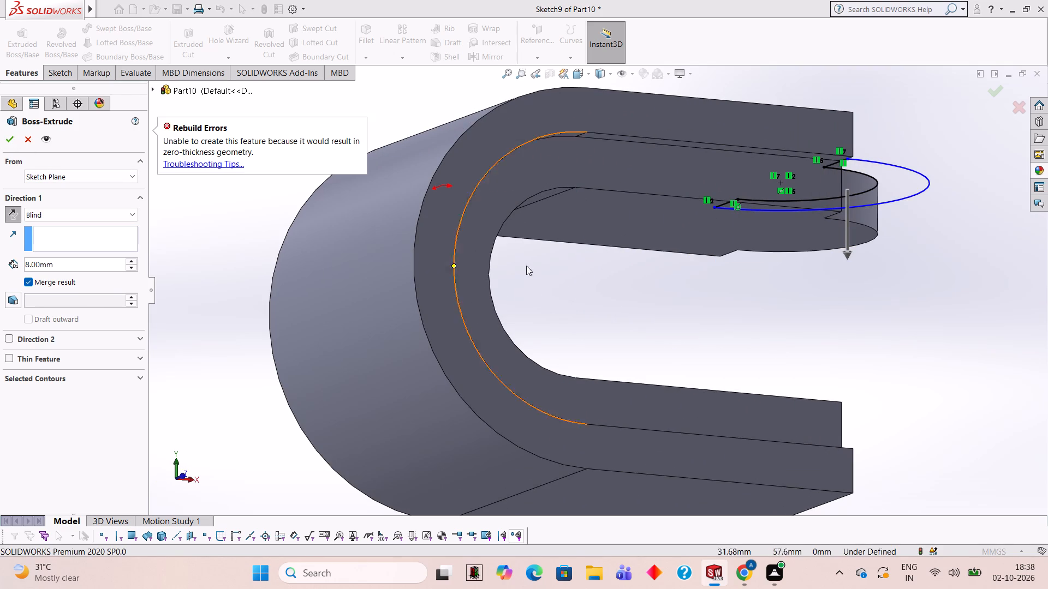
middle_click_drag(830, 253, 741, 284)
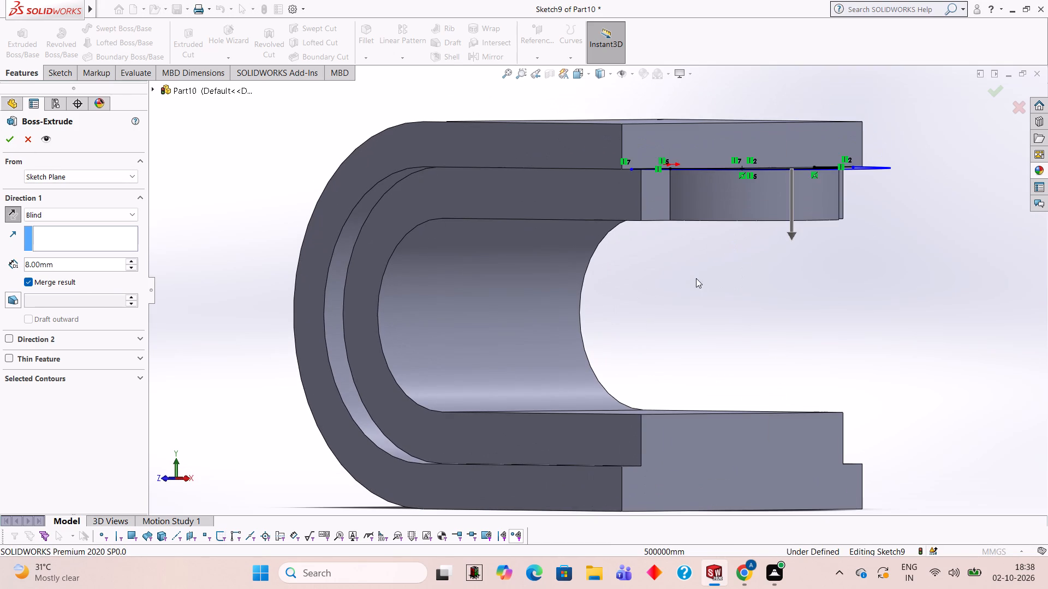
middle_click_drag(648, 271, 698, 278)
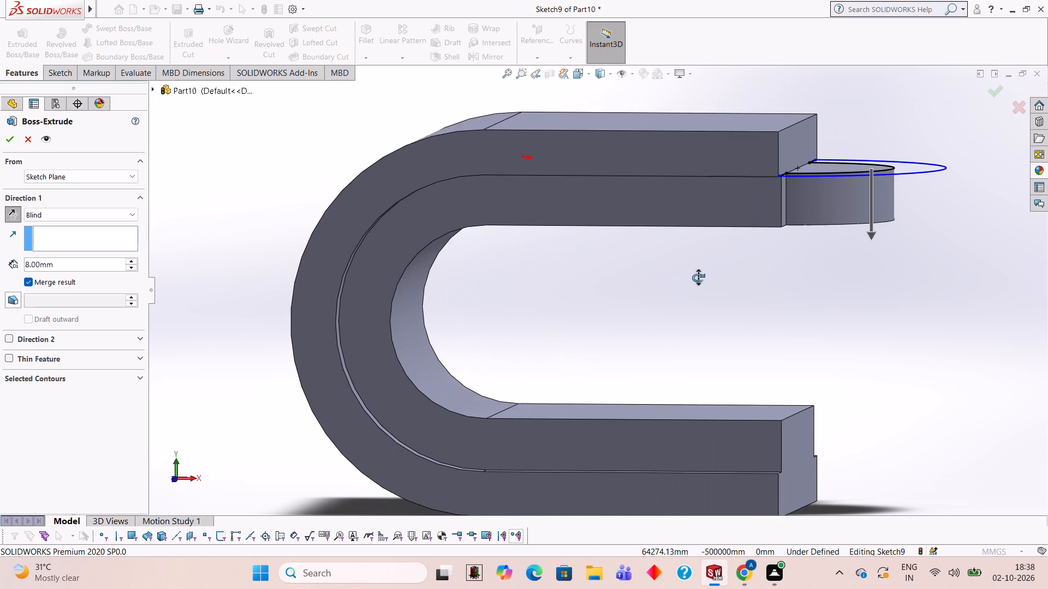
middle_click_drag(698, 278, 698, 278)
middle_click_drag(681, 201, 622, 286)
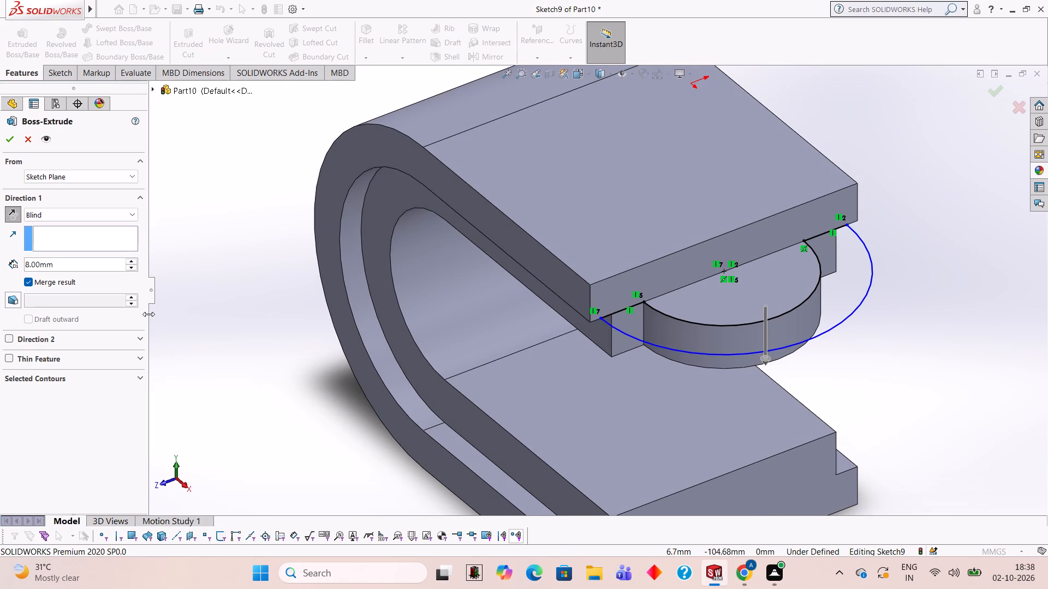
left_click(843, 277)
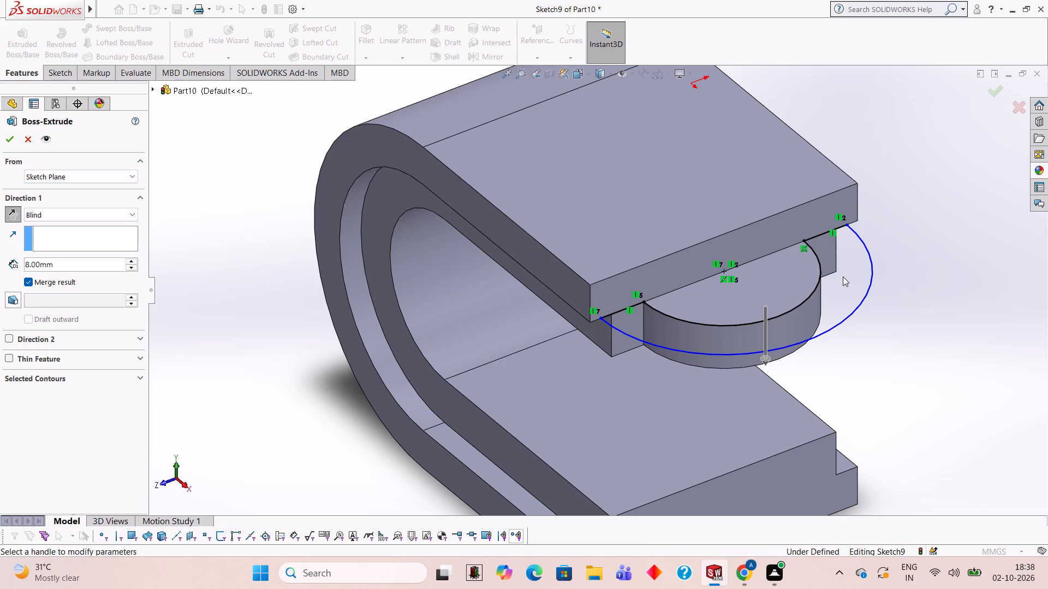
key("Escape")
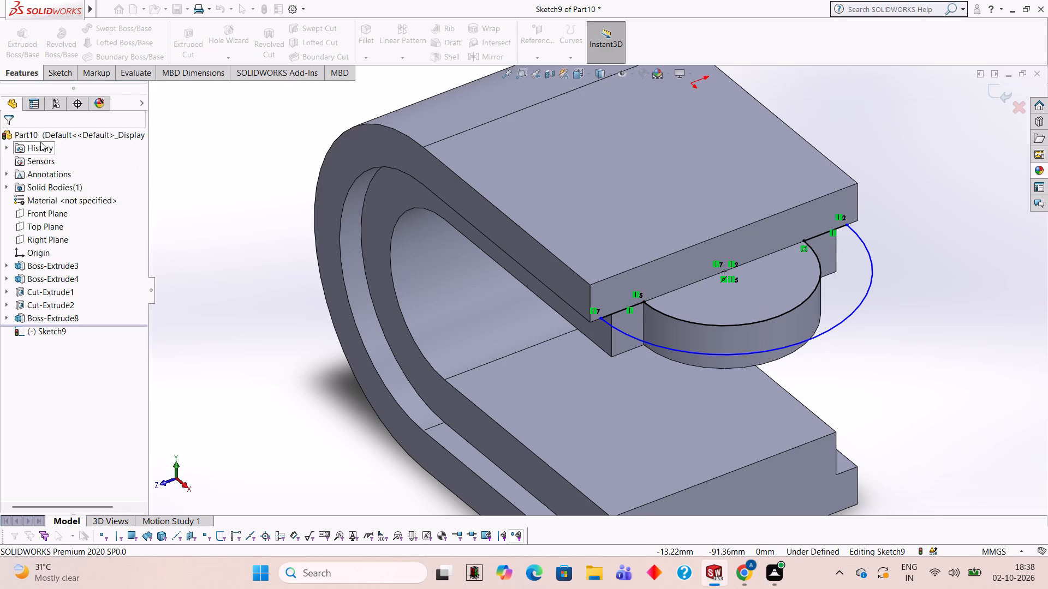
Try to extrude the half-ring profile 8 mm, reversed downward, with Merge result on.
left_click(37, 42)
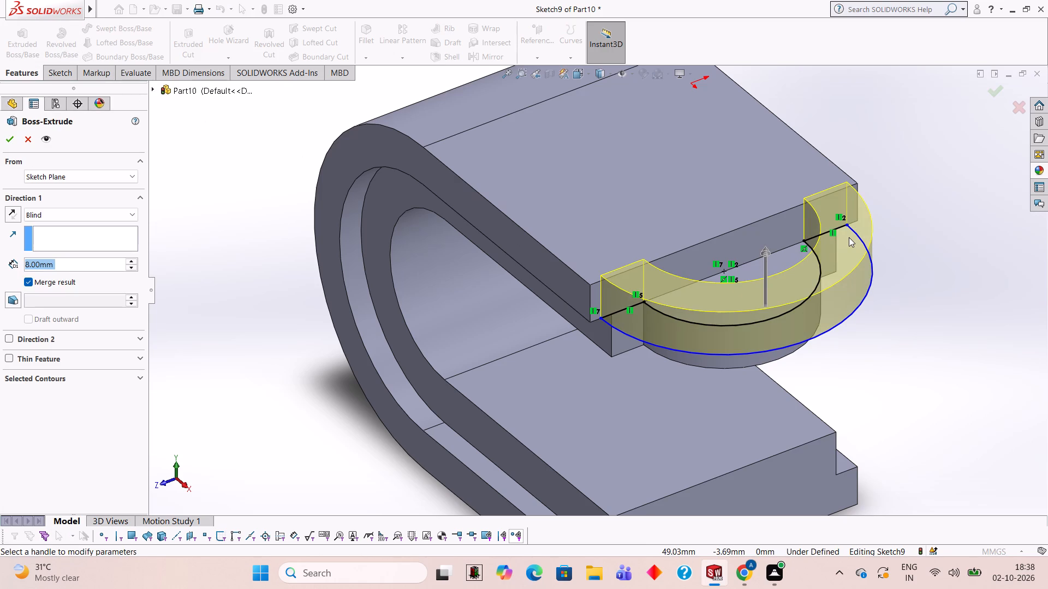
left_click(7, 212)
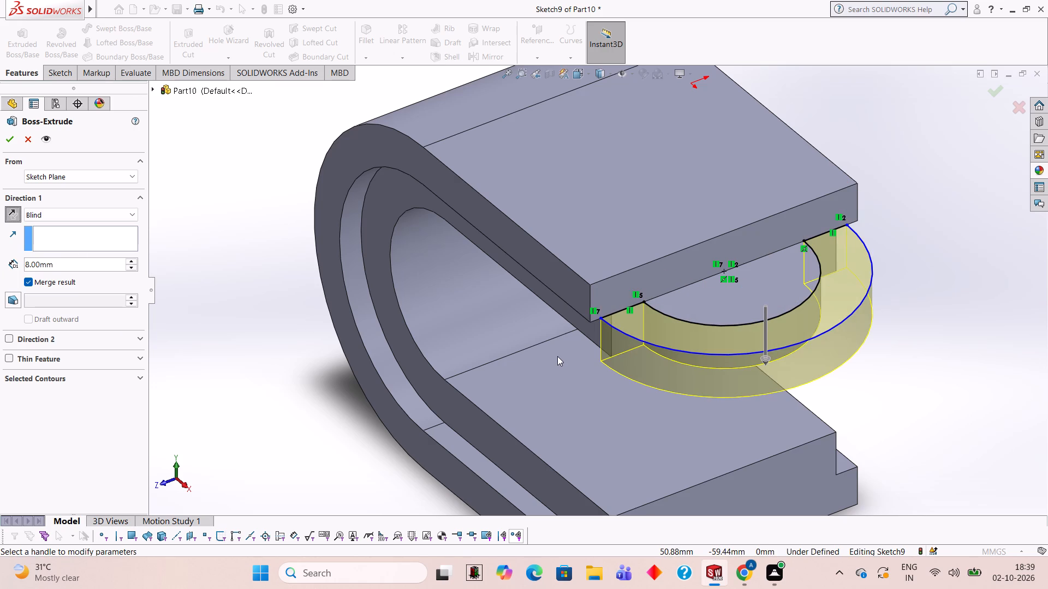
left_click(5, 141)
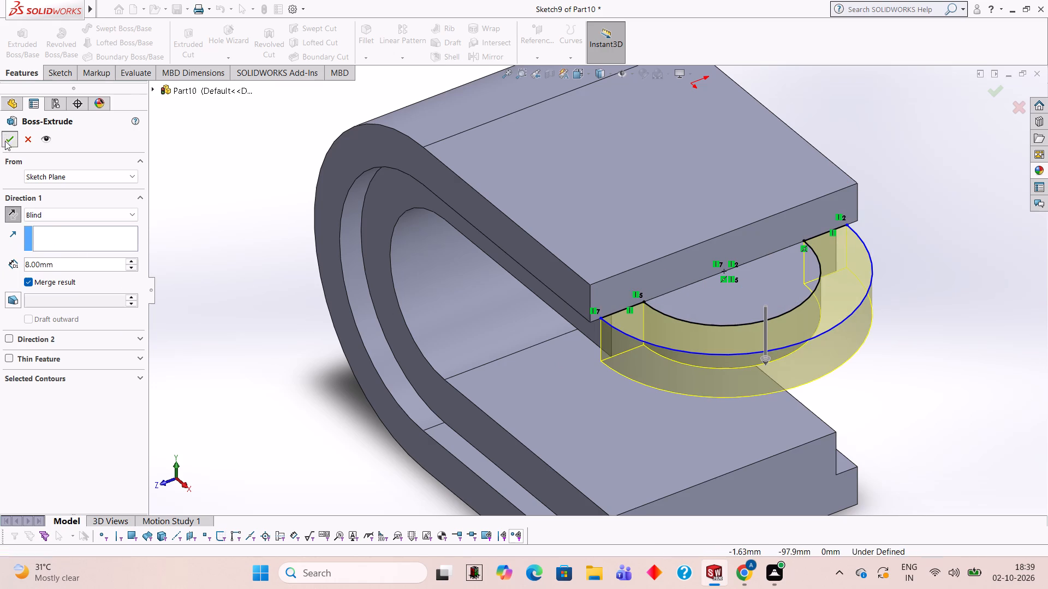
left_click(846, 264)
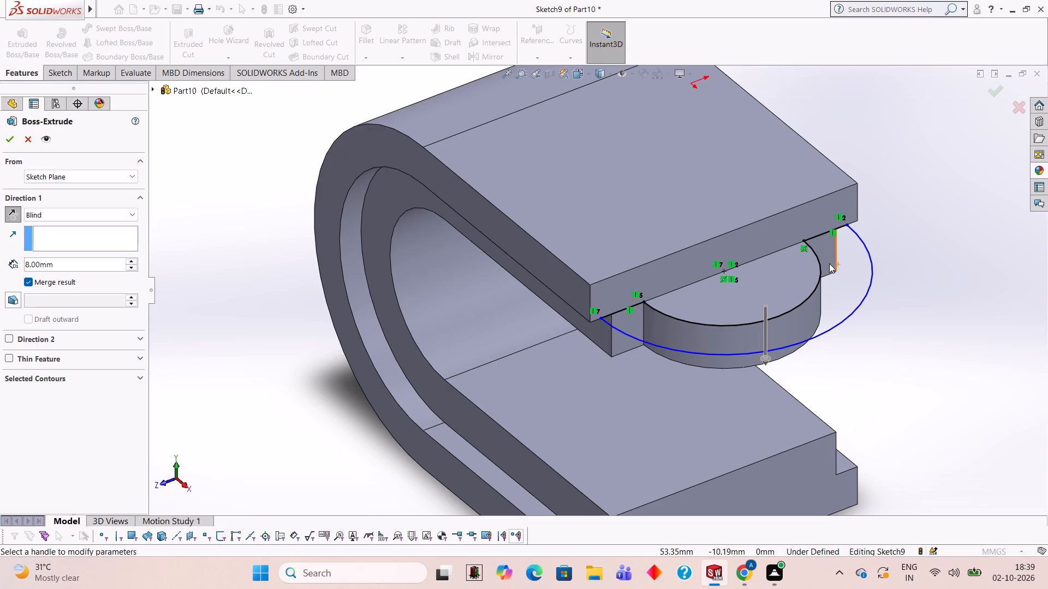
Examine where the half-ring profile meets the half-disc and the leg's stepped end, including from below.
scroll(630, 318, "down", 4)
scroll(790, 230, "down", 3)
scroll(507, 320, "down", 4)
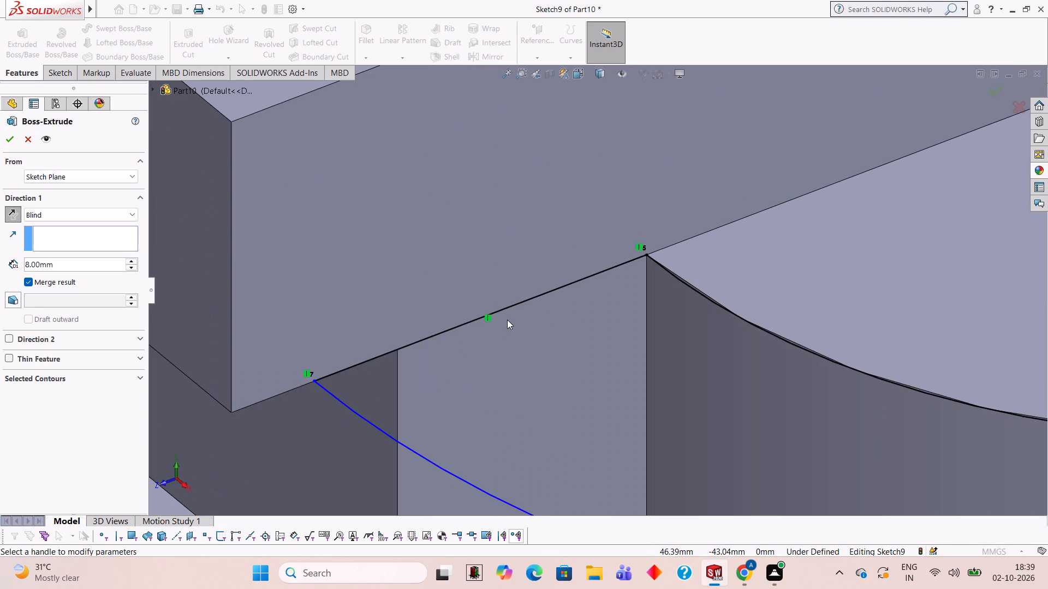
scroll(295, 386, "down", 3)
scroll(581, 302, "up", 8)
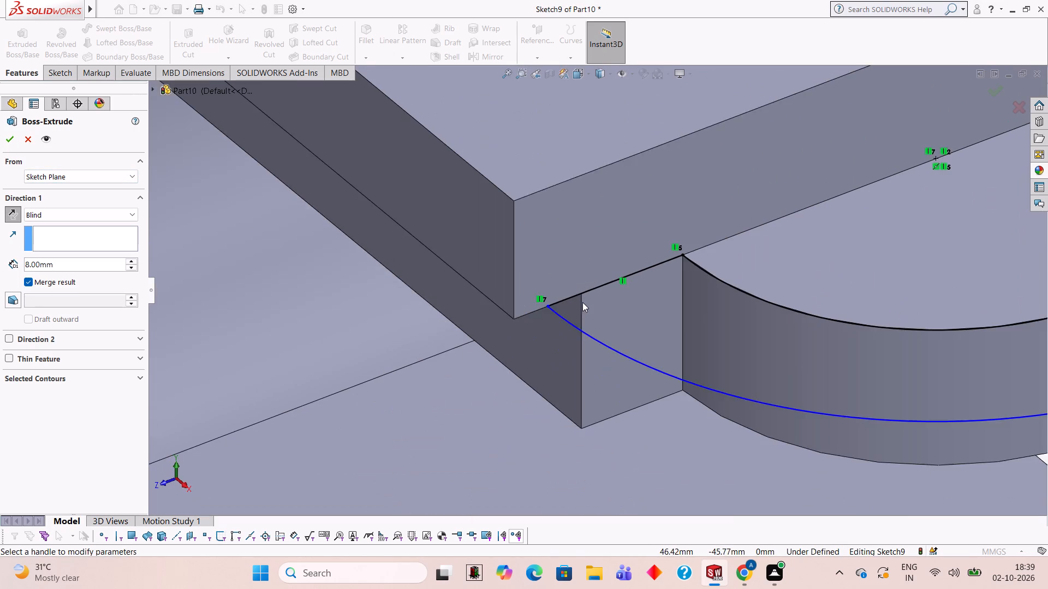
scroll(642, 300, "up", 3)
middle_click_drag(656, 328, 672, 210)
middle_click_drag(669, 347, 669, 308)
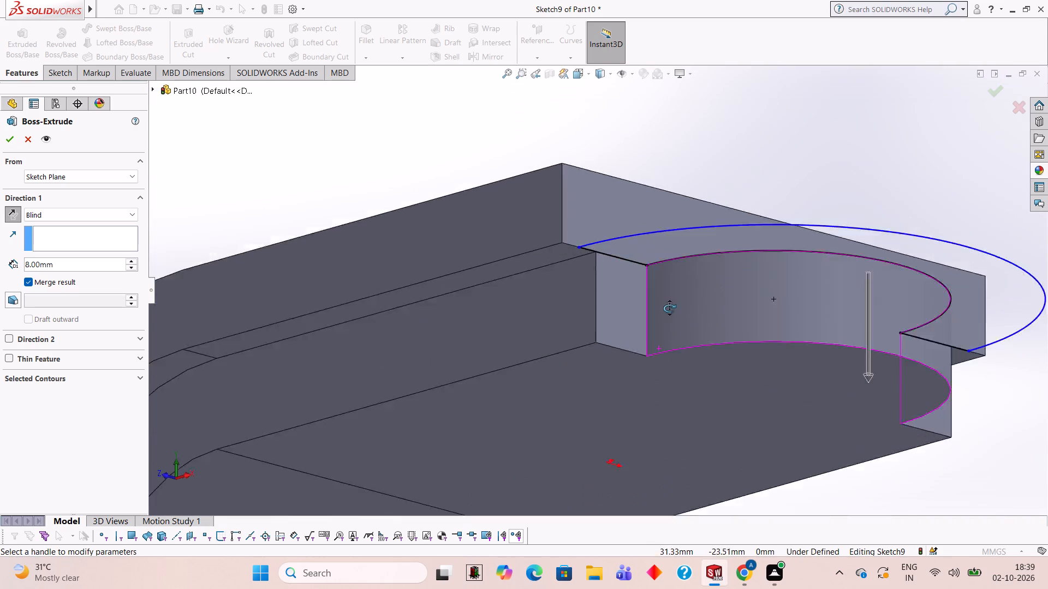
middle_click_drag(669, 308, 705, 250)
middle_click_drag(677, 334, 693, 348)
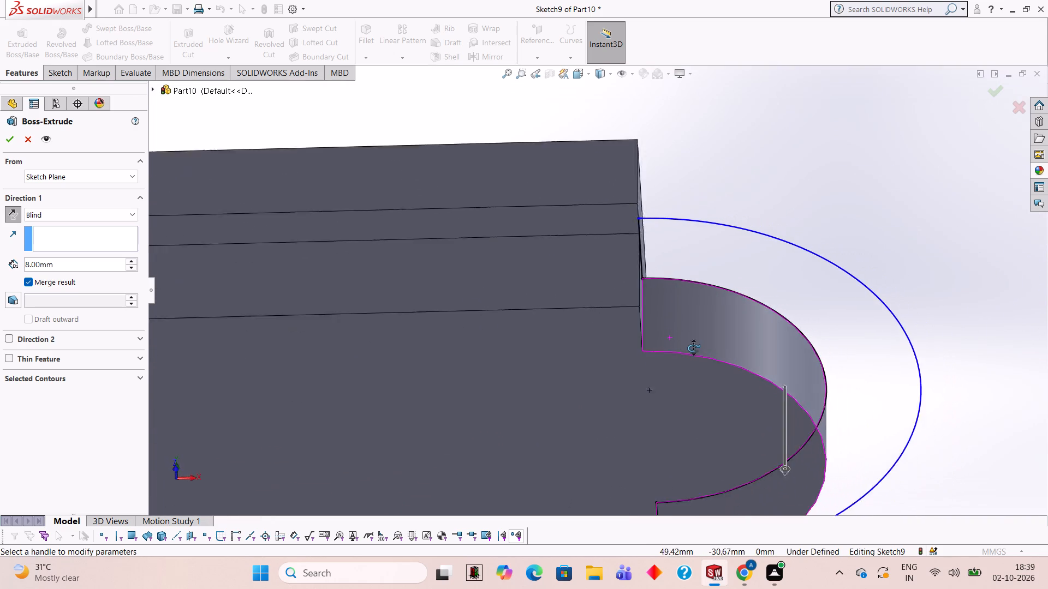
middle_click_drag(693, 348, 662, 332)
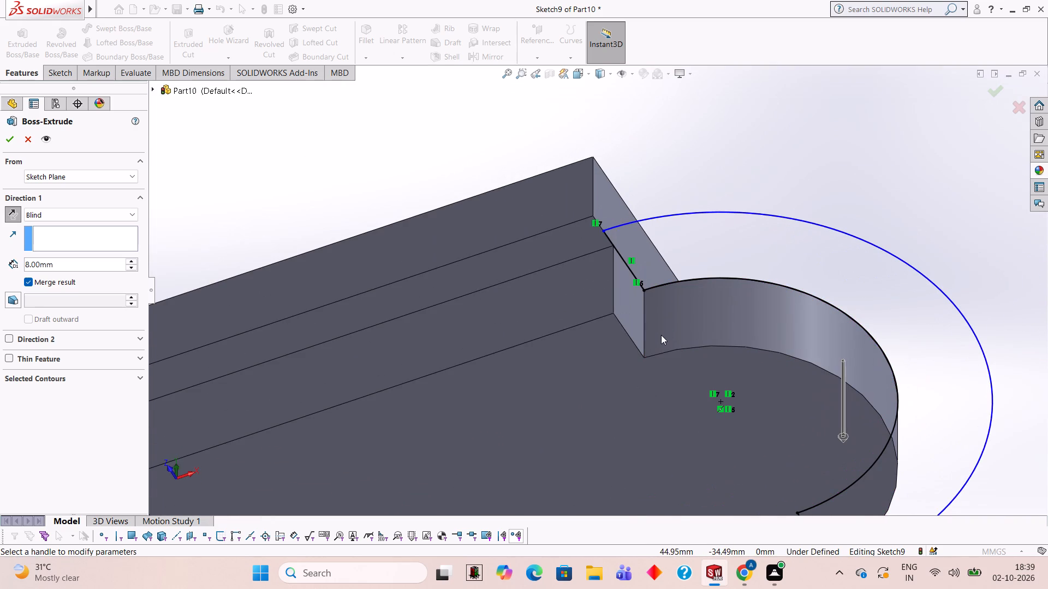
Cancel the extrusion, undo all trims, lines and circles of the half-ring sketch, and exit the emptied sketch.
key("ctrl+z")
key("ctrl+z")
key("ctrl+z")
key("ctrl+z")
key("ctrl+z")
key("ctrl+z")
key("ctrl+z")
key("Escape")
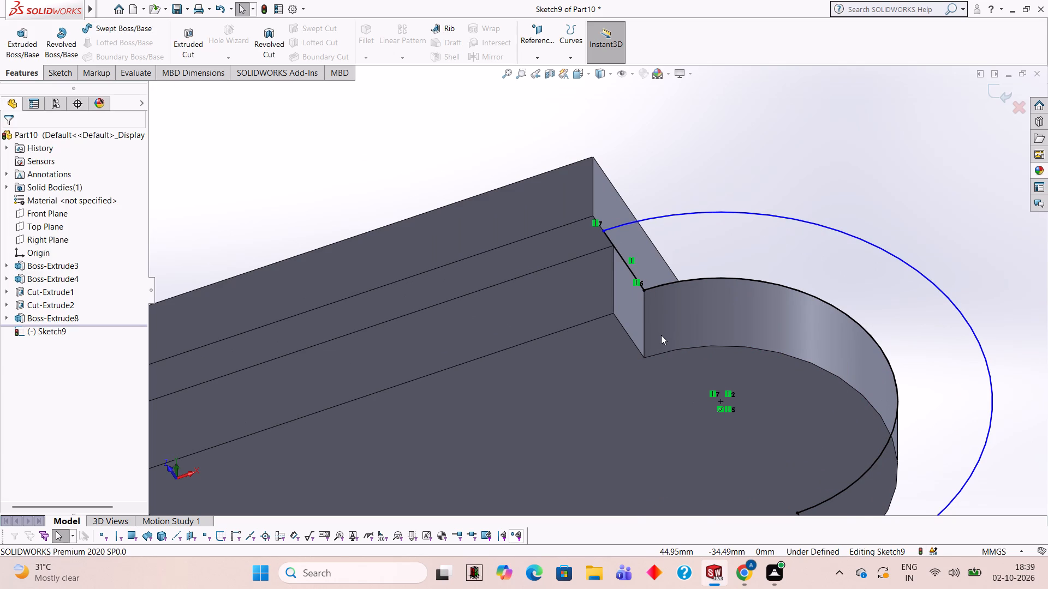
key("ctrl+z")
key("ctrl+z")
key("ctrl+z")
key("ctrl+z")
key("ctrl+z")
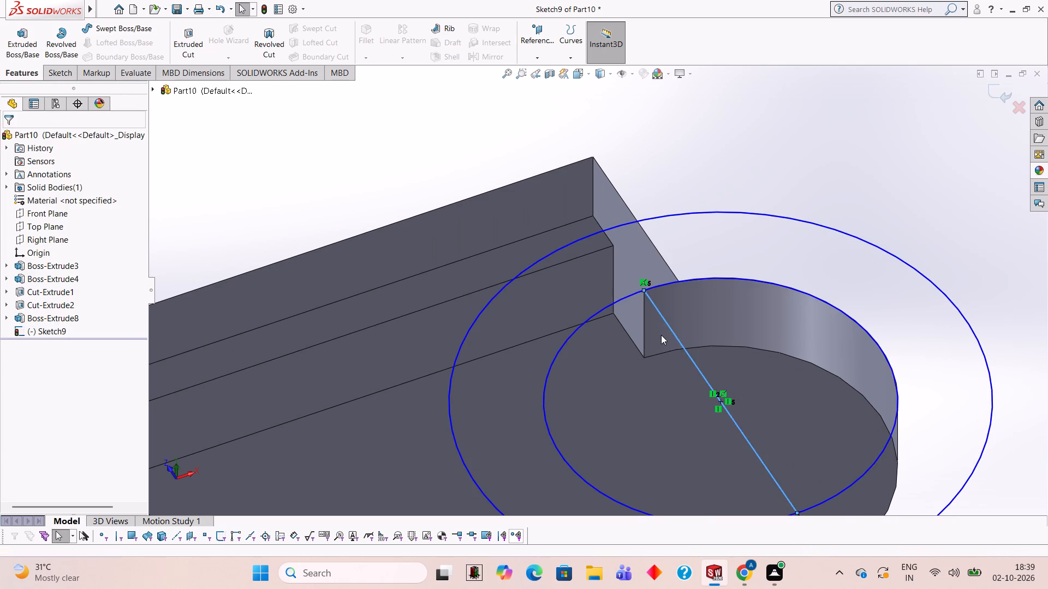
key("ctrl+z")
key("ctrl+z")
key("ctrl+z")
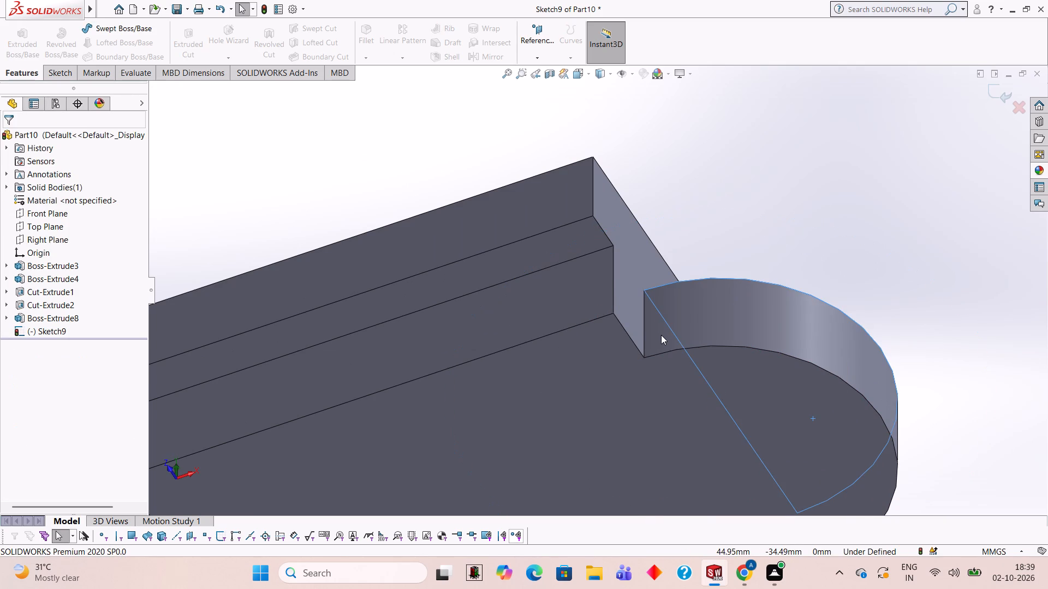
key("Escape")
middle_click_drag(717, 464, 711, 325)
scroll(711, 326, "up", 1)
left_click(719, 388)
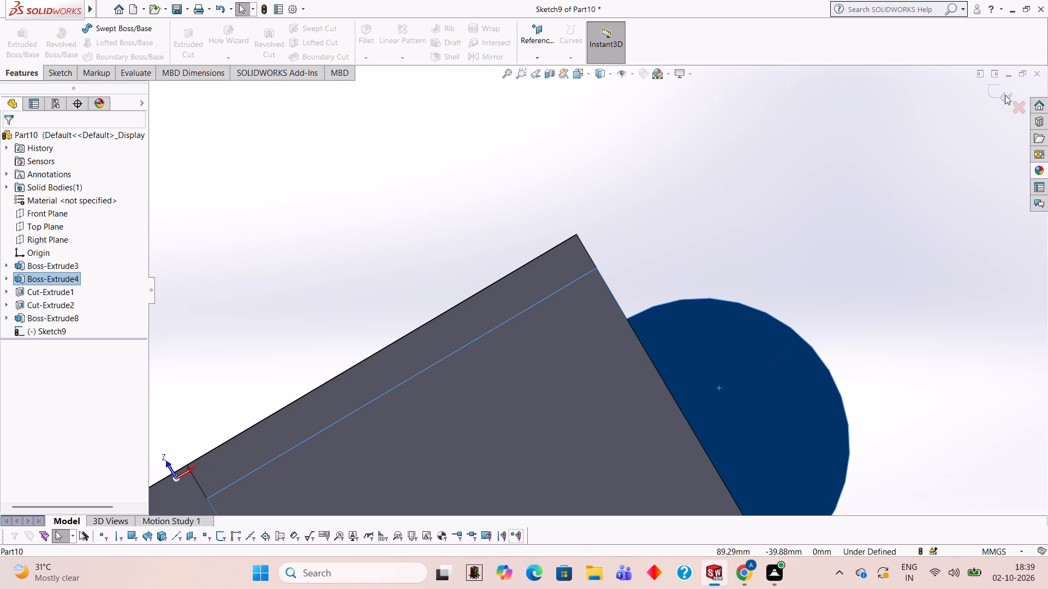
left_click(1005, 95)
Start a new sketch on the half-disc's underside face, viewed normal to the sketch plane.
left_click(758, 364)
left_click(813, 328)
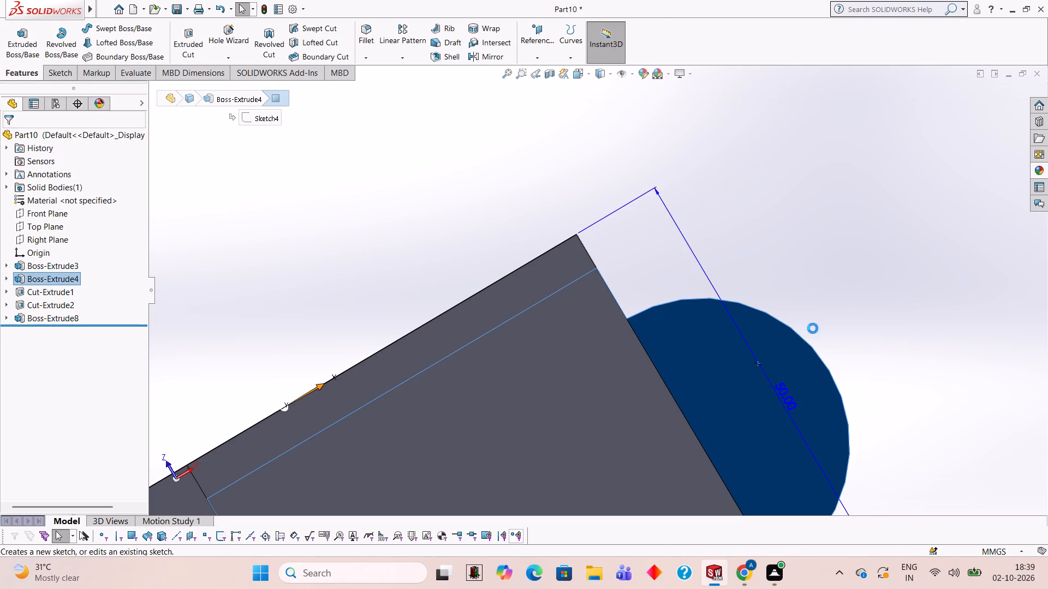
key("ctrl+8")
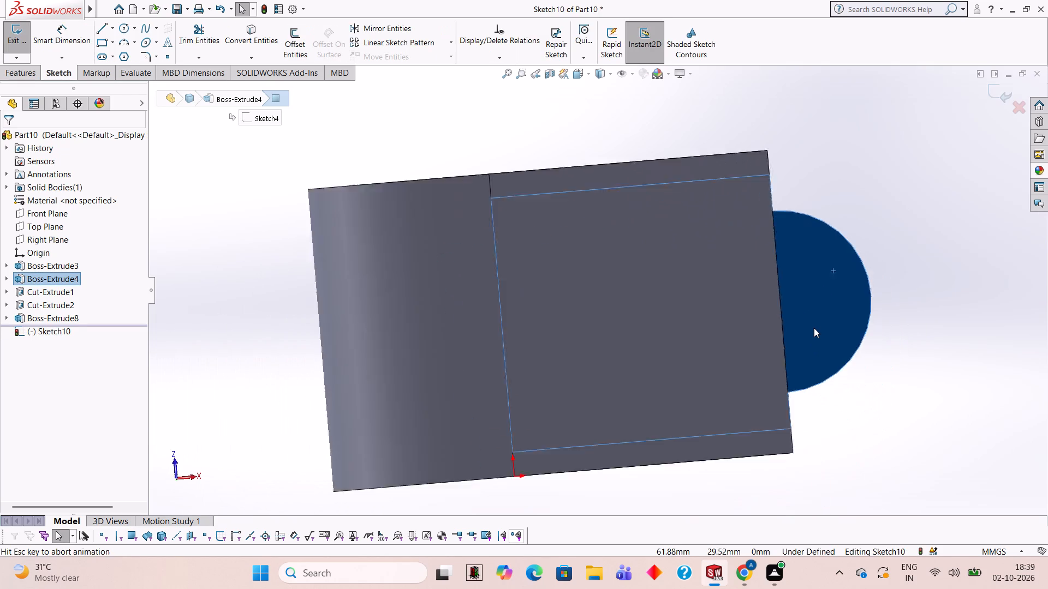
scroll(842, 274, "down", 1)
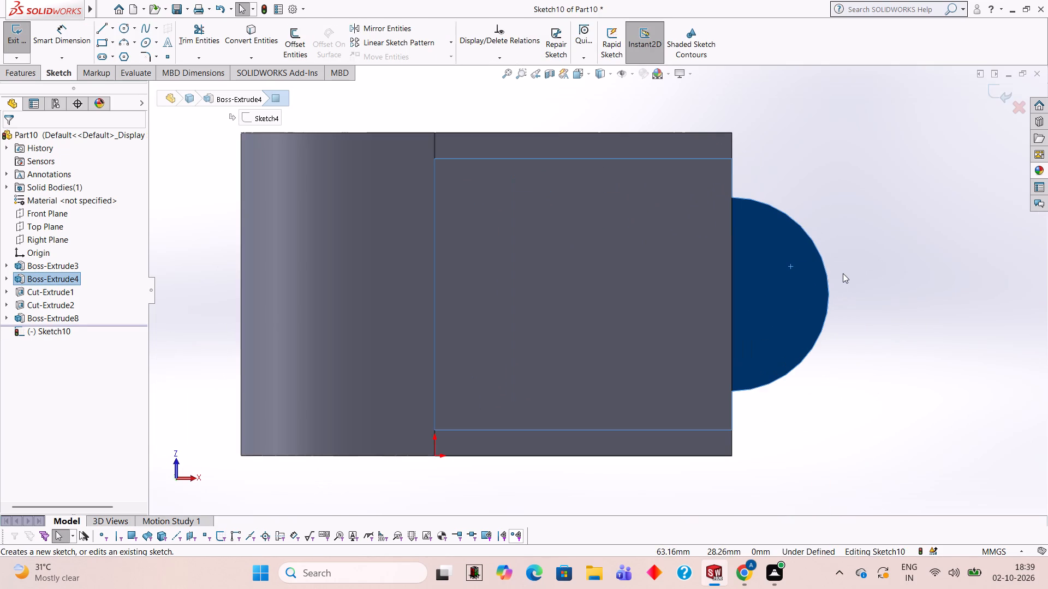
scroll(866, 260, "down", 1)
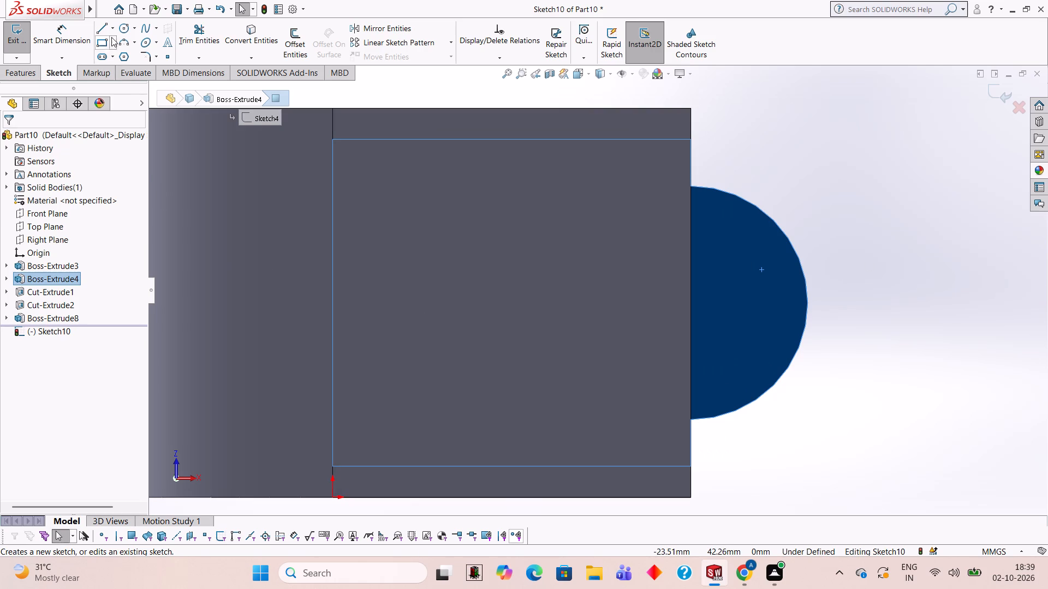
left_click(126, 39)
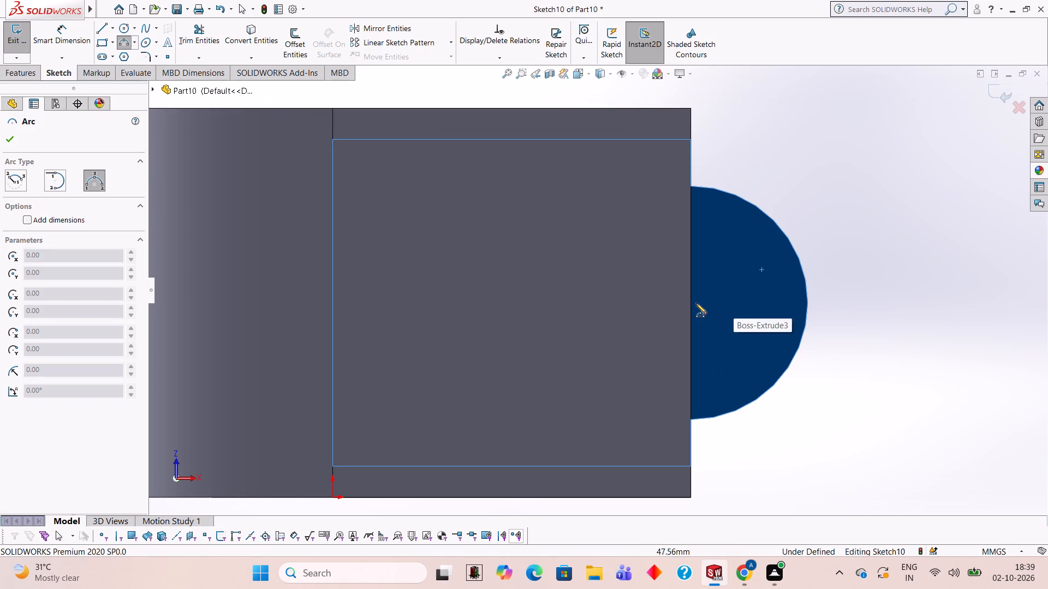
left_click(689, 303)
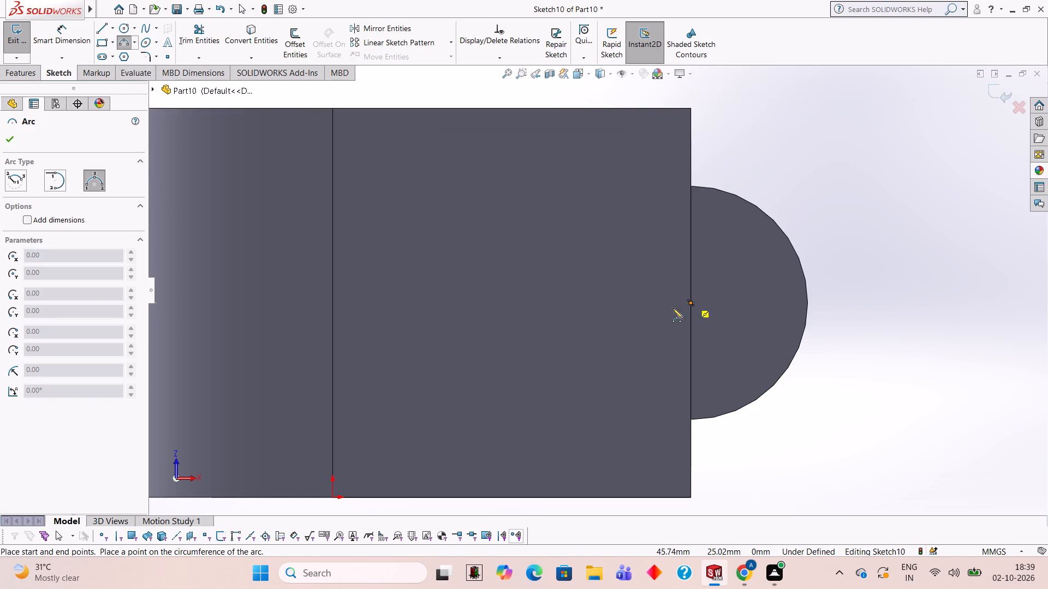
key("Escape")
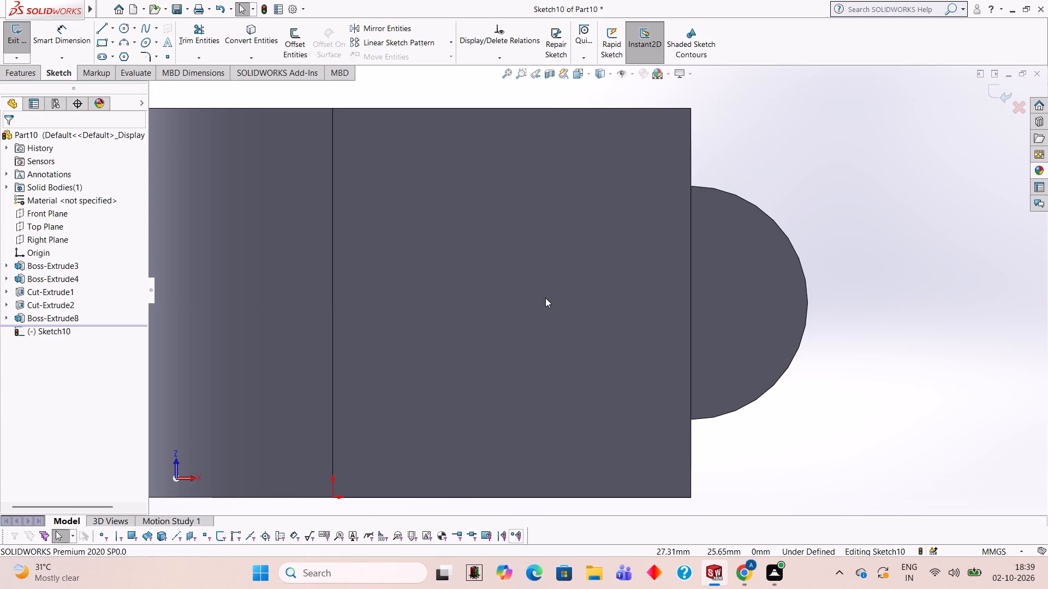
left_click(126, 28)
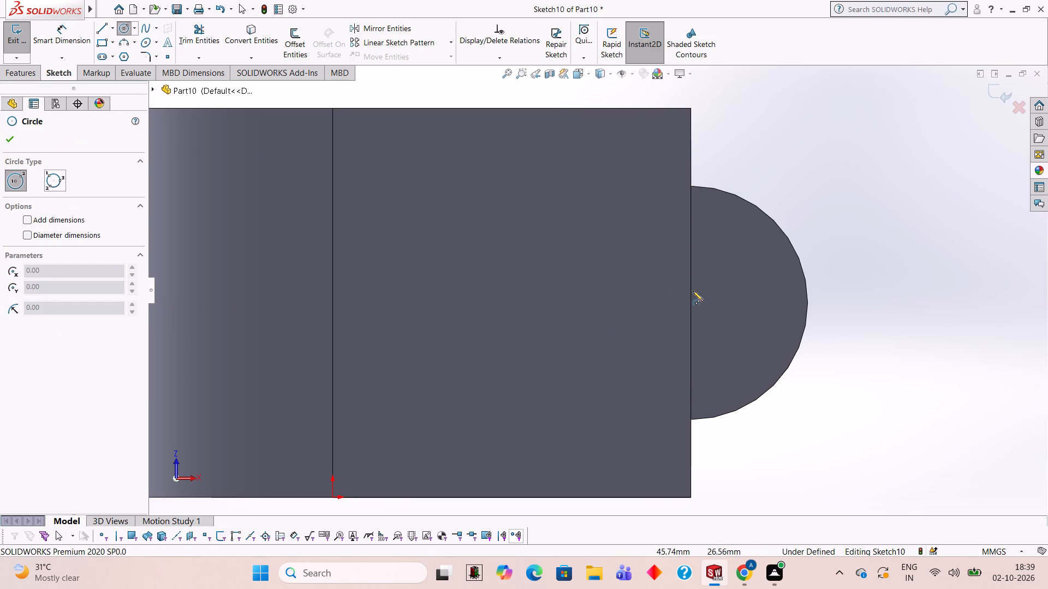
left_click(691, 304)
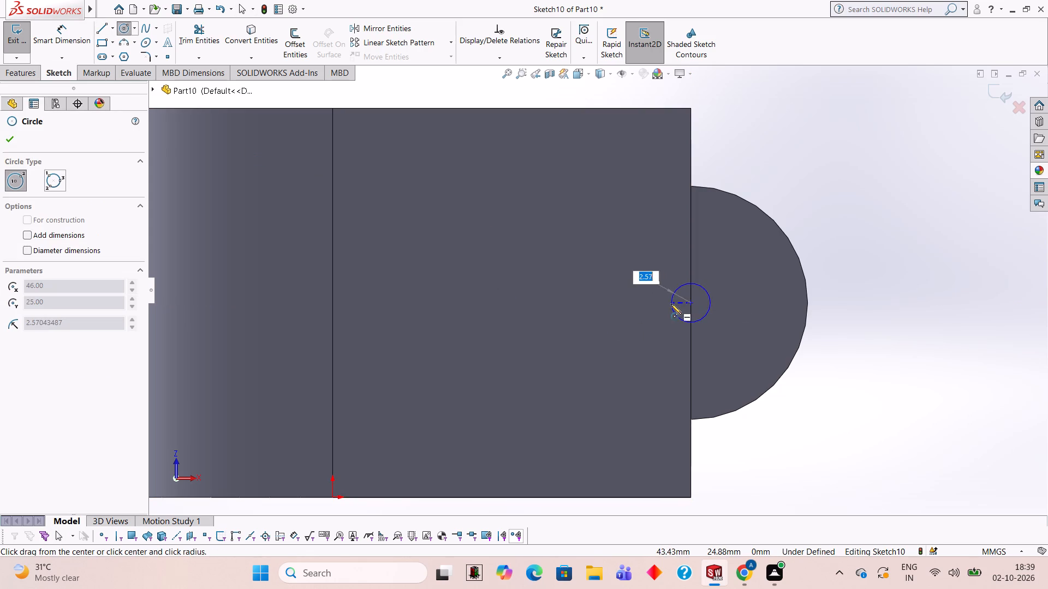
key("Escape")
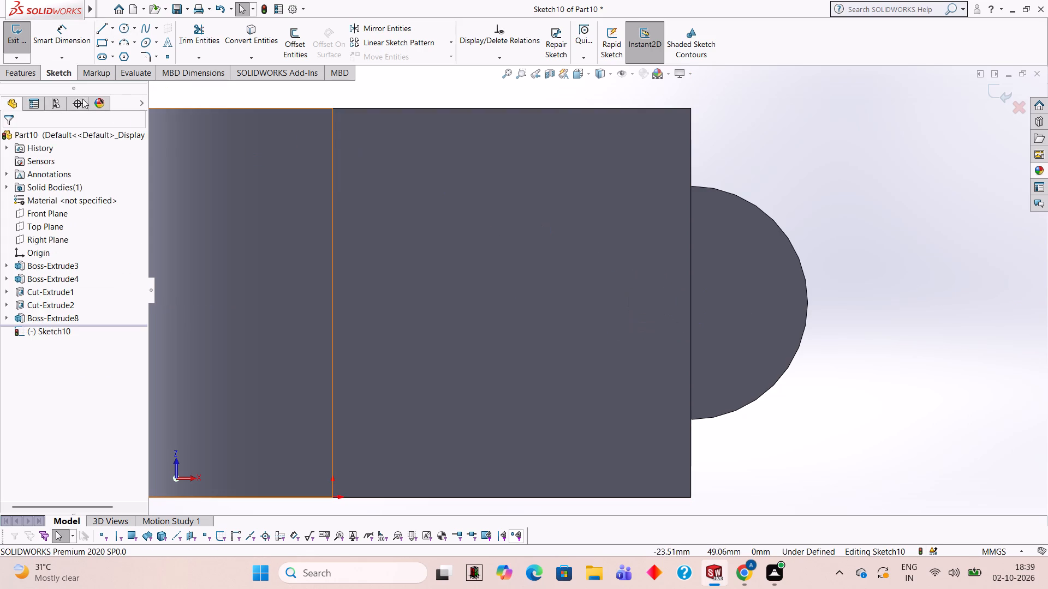
Sketch concentric circles of 23 mm and 15 mm radius centred at the midpoint of the leg's end edge.
left_click(122, 26)
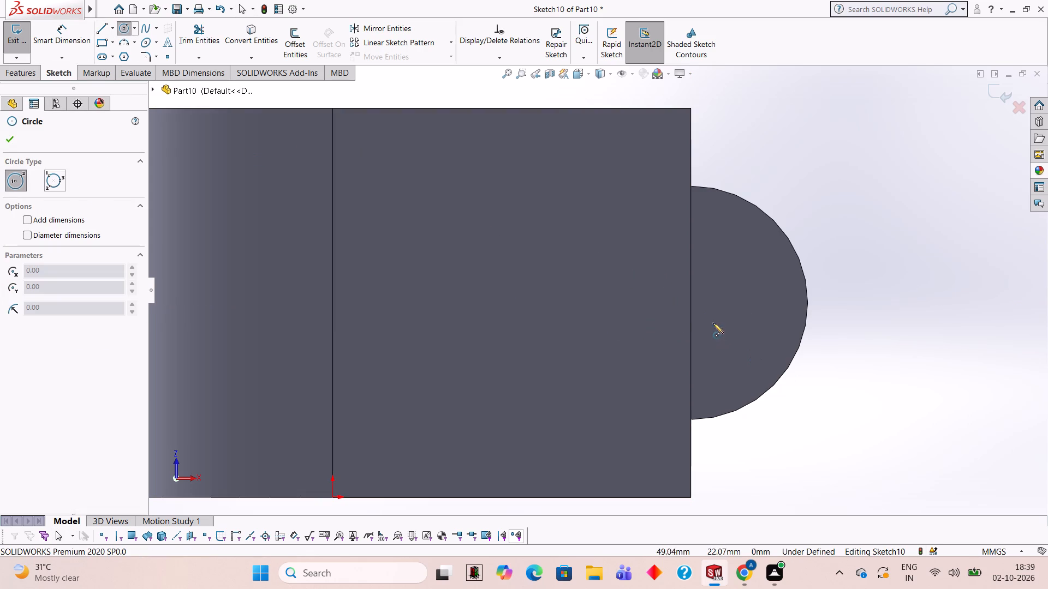
left_click(690, 302)
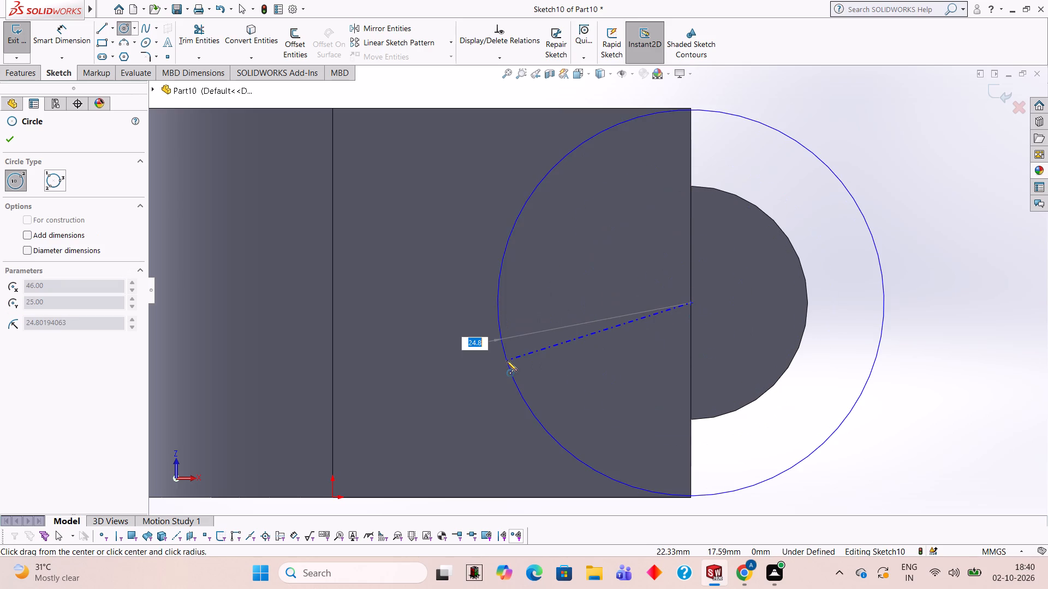
type("23")
key("Return")
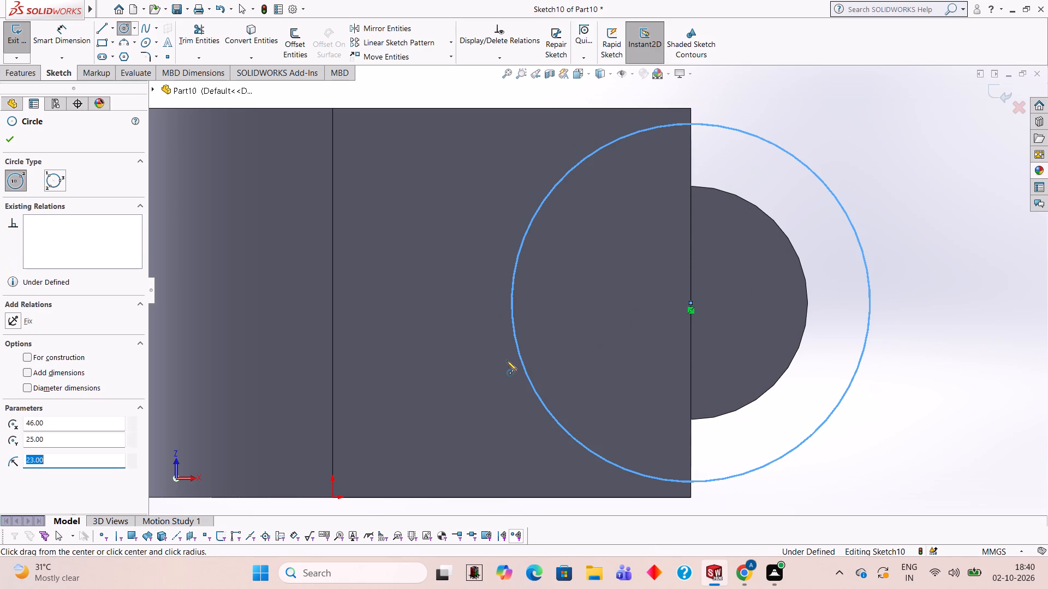
left_click(690, 302)
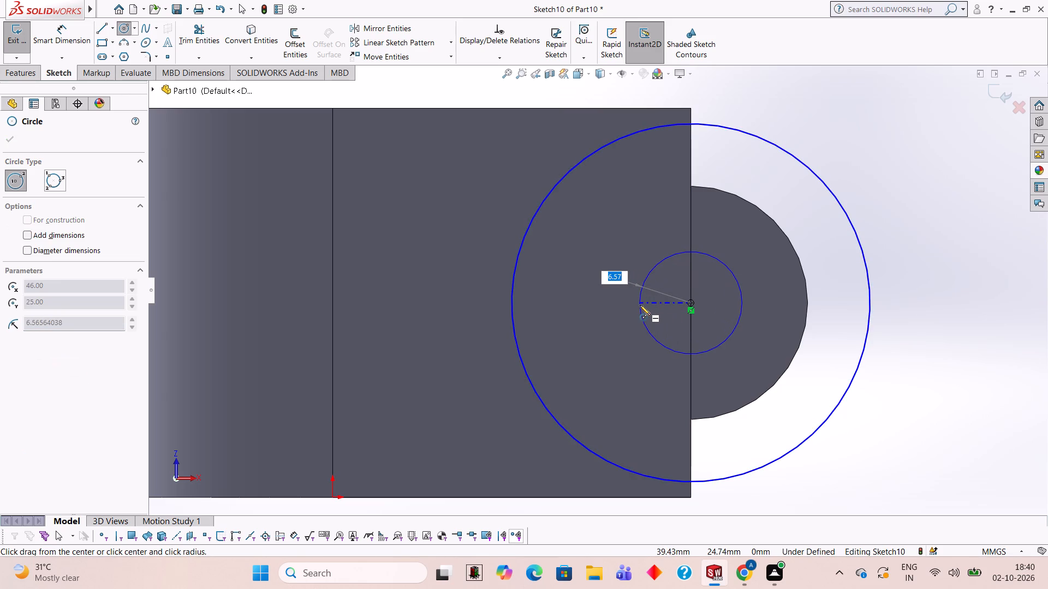
type("15")
key("Return")
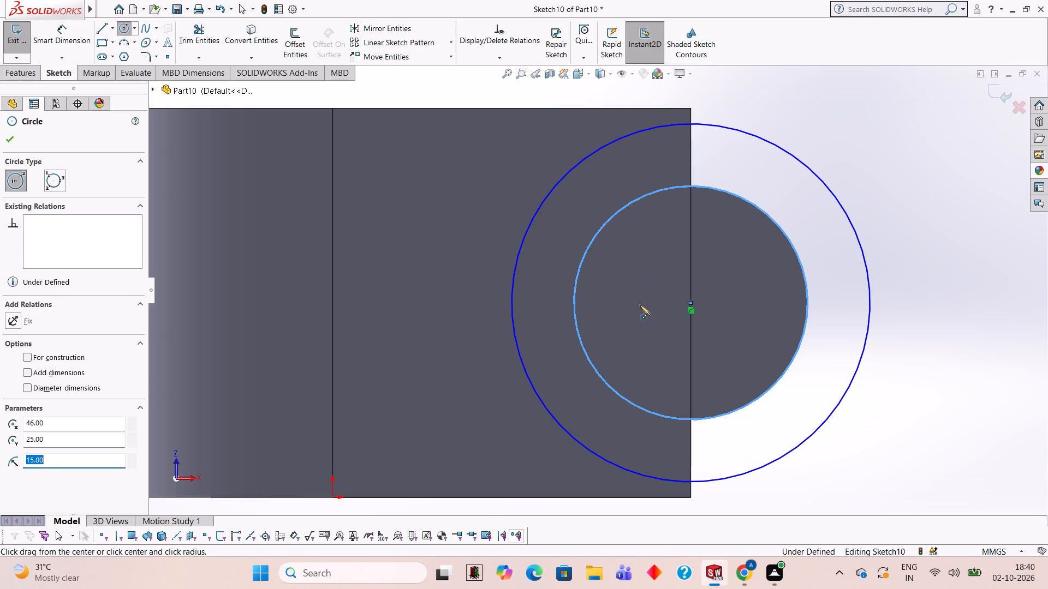
Draw connected 8 mm and 38 mm vertical lines along the leg's end edge, spanning the outer circle's diameter.
left_click(98, 27)
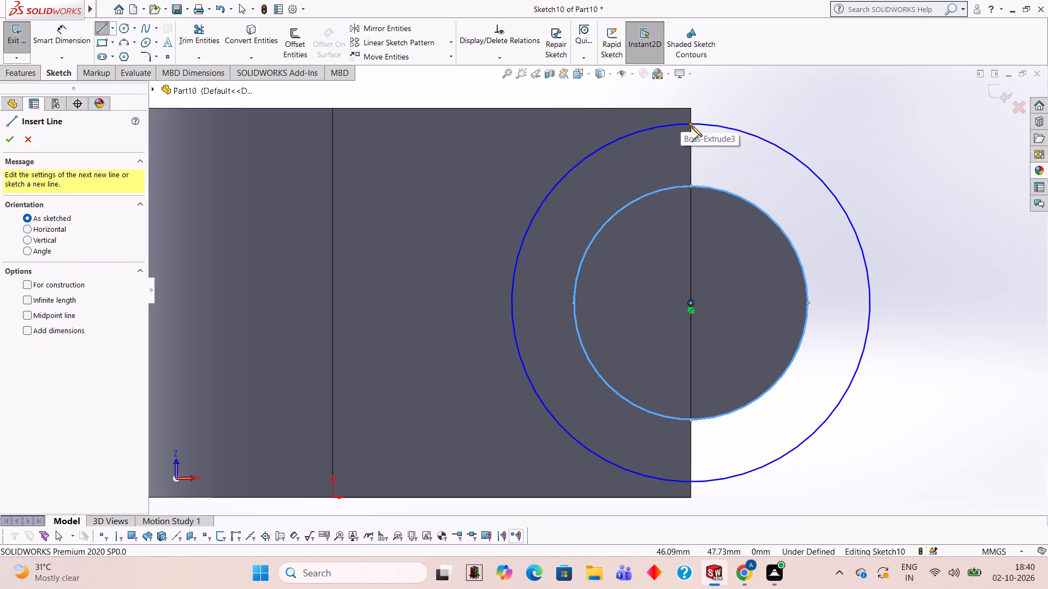
left_click(691, 123)
left_click(691, 187)
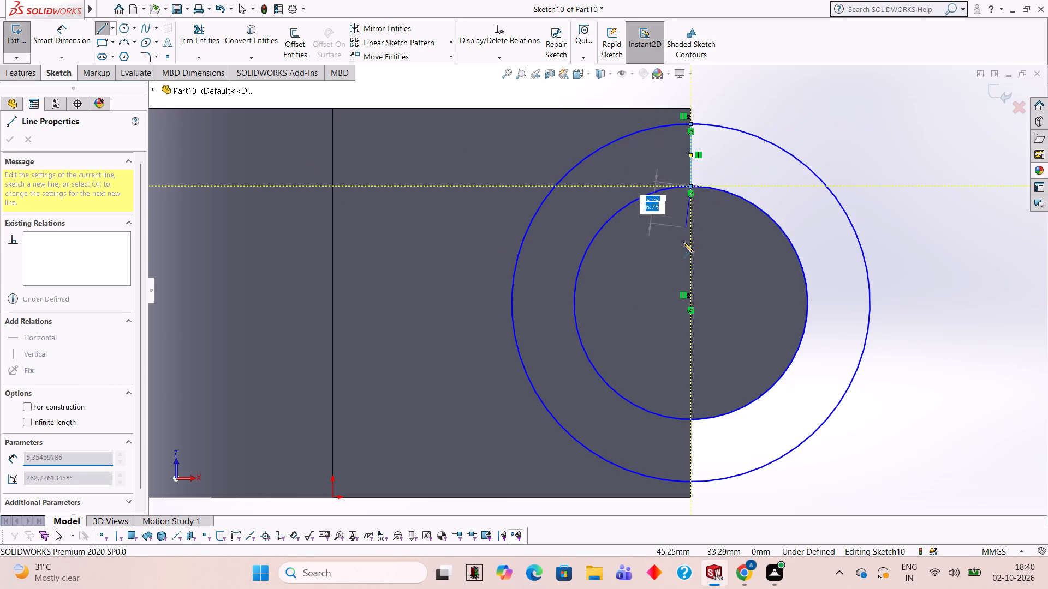
left_click(690, 482)
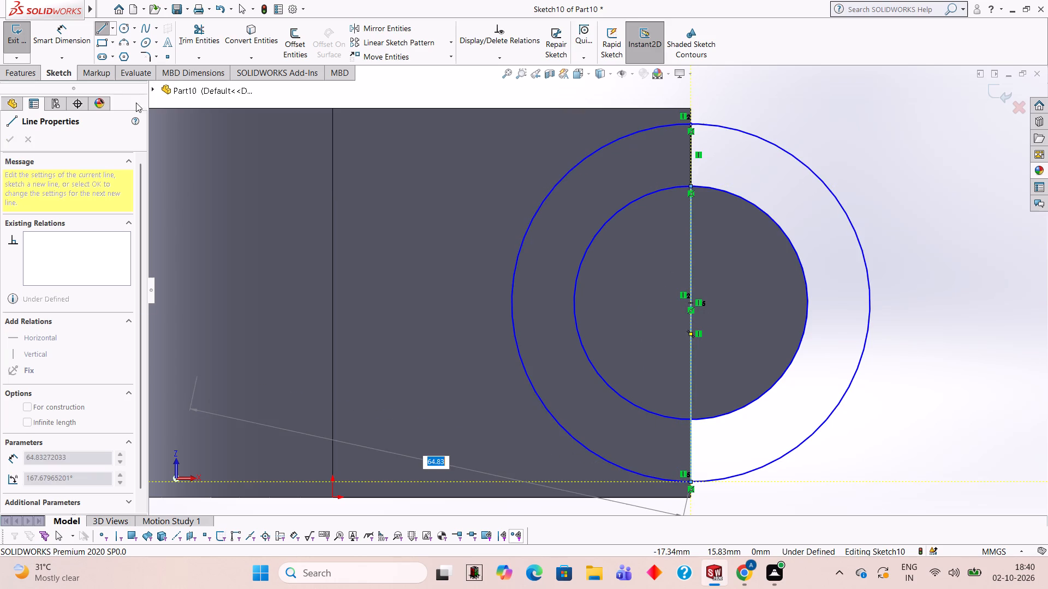
Trim both circles' halves lying over the leg and the line segment inside the inner circle, leaving a half-ring profile.
left_click(194, 42)
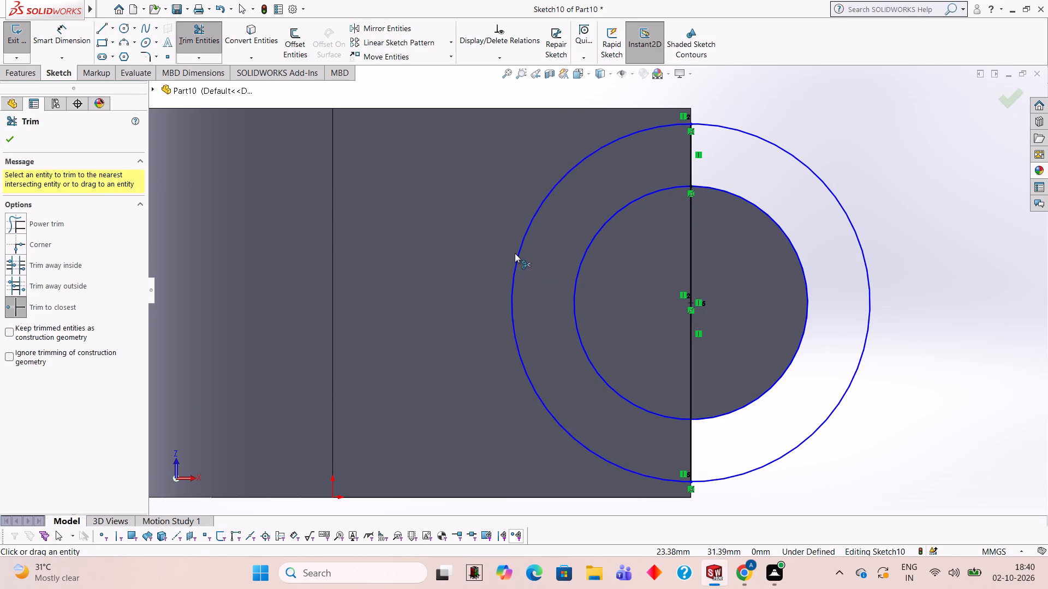
left_click(515, 253)
left_click(519, 255)
left_click(576, 281)
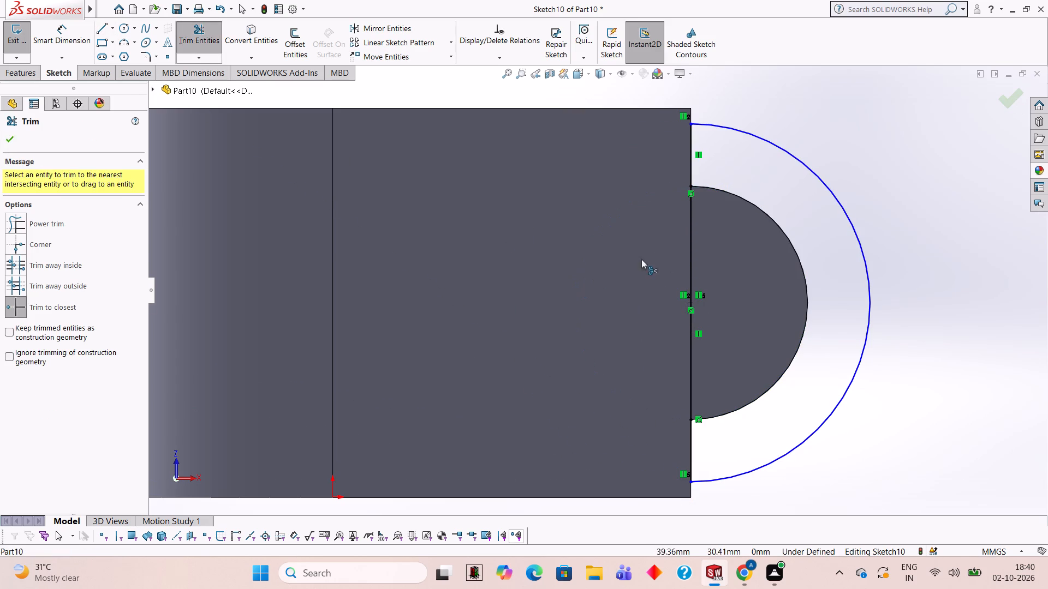
left_click(691, 249)
scroll(661, 225, "down", 1)
middle_click_drag(661, 225, 592, 324)
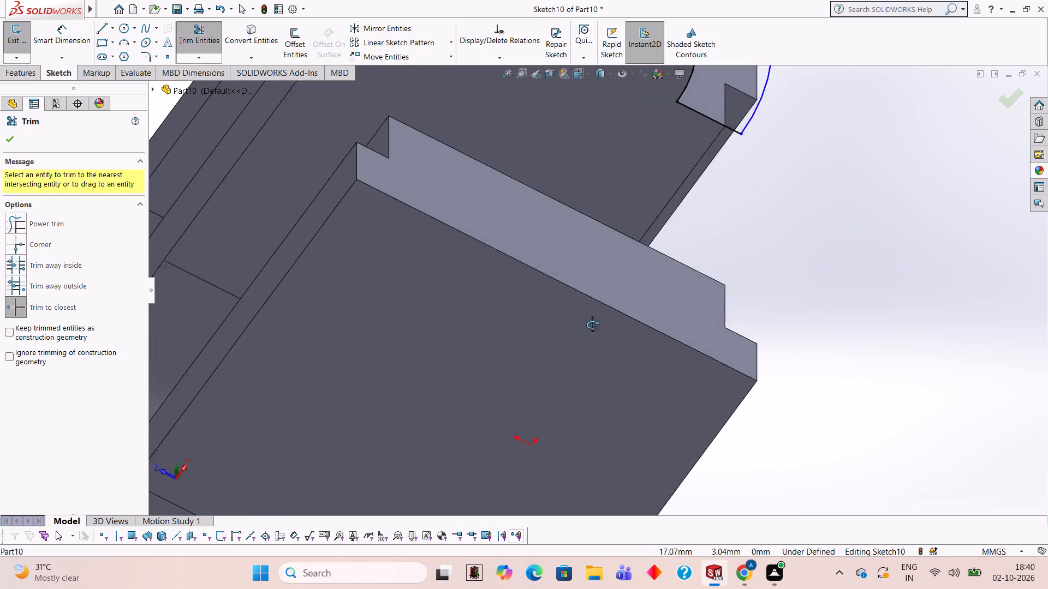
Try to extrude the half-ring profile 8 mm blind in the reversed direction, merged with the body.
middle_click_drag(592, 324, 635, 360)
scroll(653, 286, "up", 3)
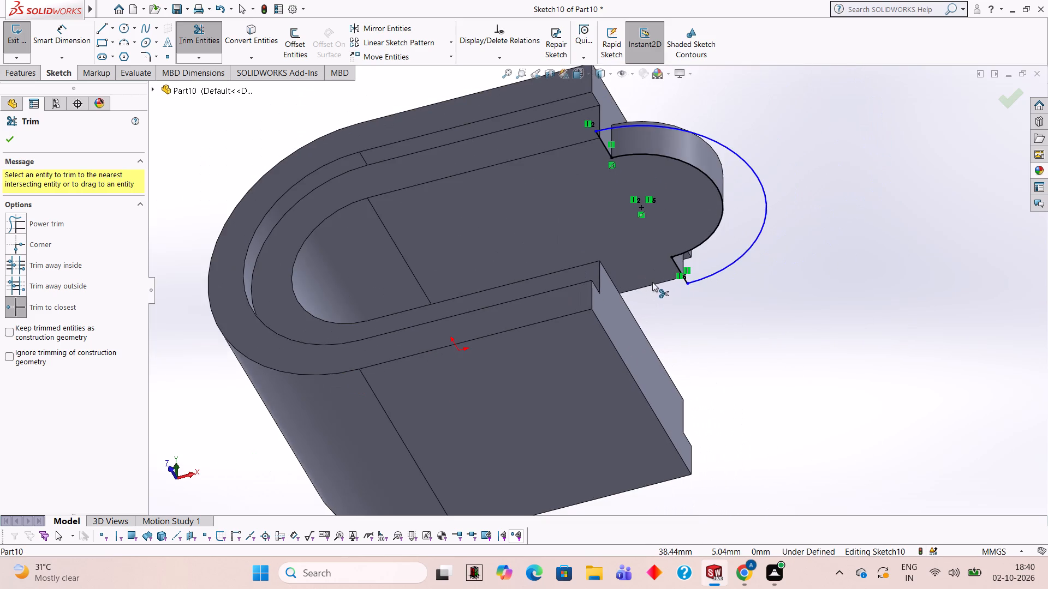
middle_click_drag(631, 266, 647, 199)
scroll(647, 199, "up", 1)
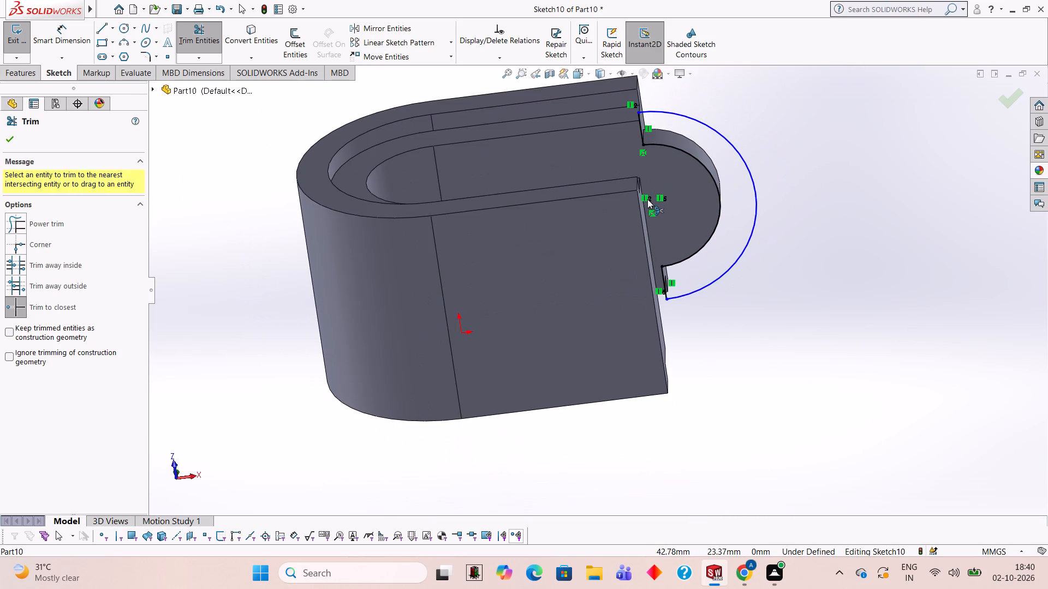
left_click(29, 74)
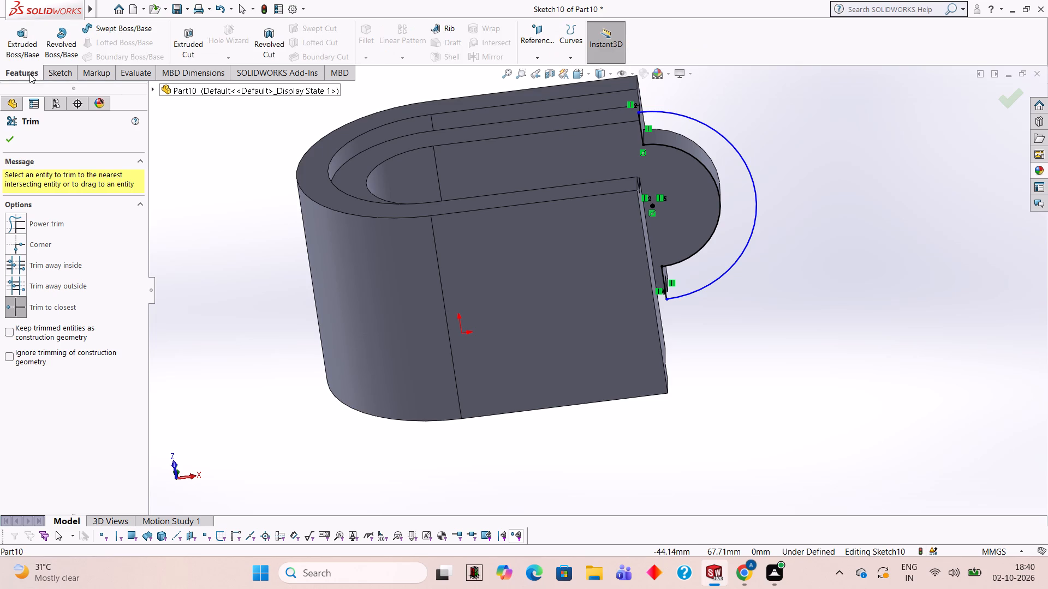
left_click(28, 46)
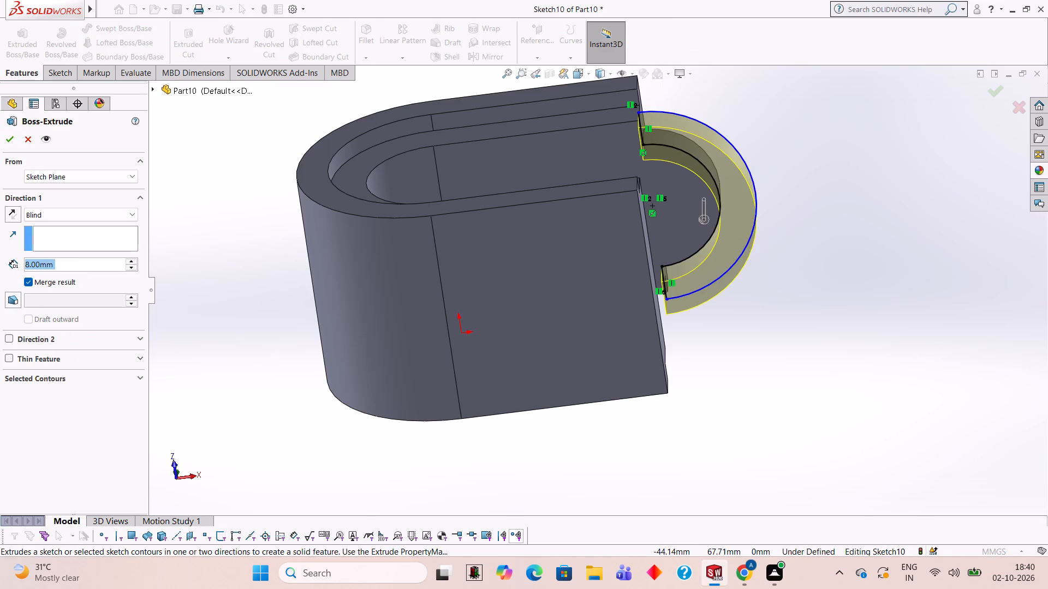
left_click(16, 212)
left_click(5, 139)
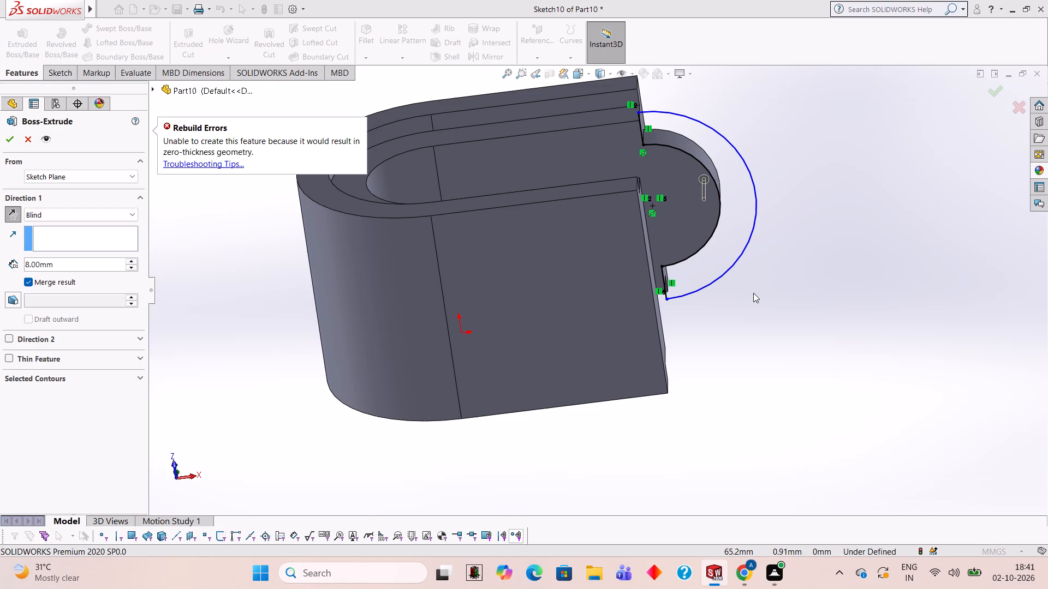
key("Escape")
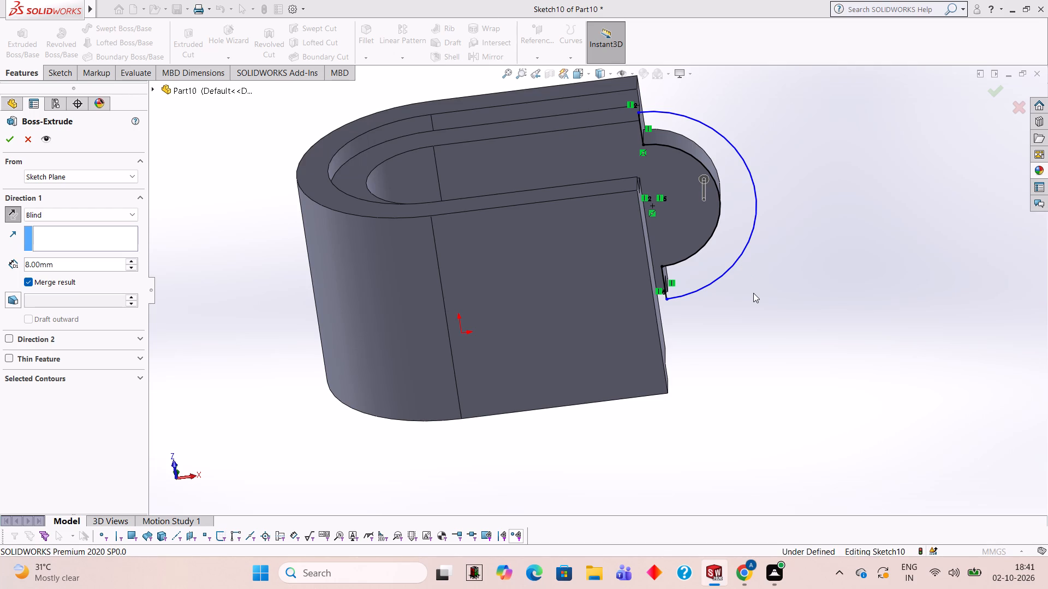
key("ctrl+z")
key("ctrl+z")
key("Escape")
Undo the half-ring sketch's trims, lines and circles, and exit the emptied sketch.
key("ctrl+z")
key("ctrl+z")
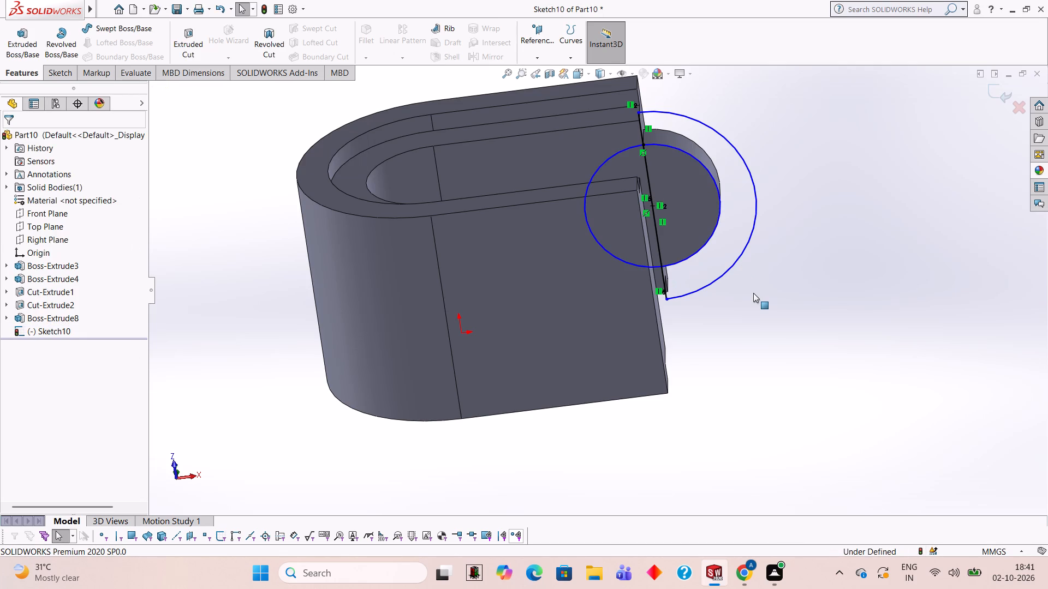
key("ctrl+z")
key("ctrl+z")
key("ctrl+z")
key("ctrl+z")
key("ctrl+z")
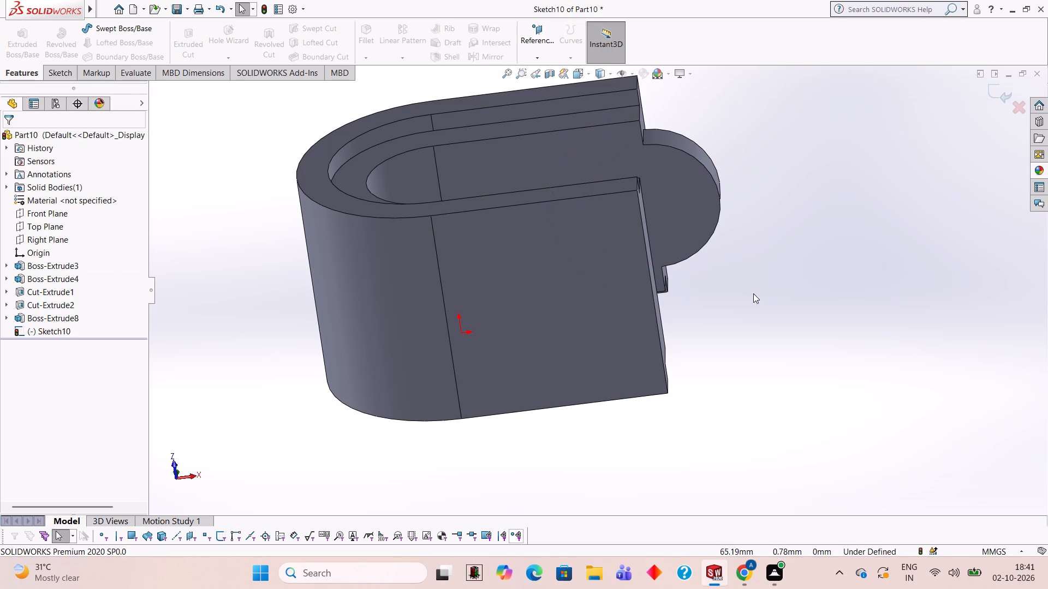
key("Escape")
middle_click_drag(843, 260, 744, 426)
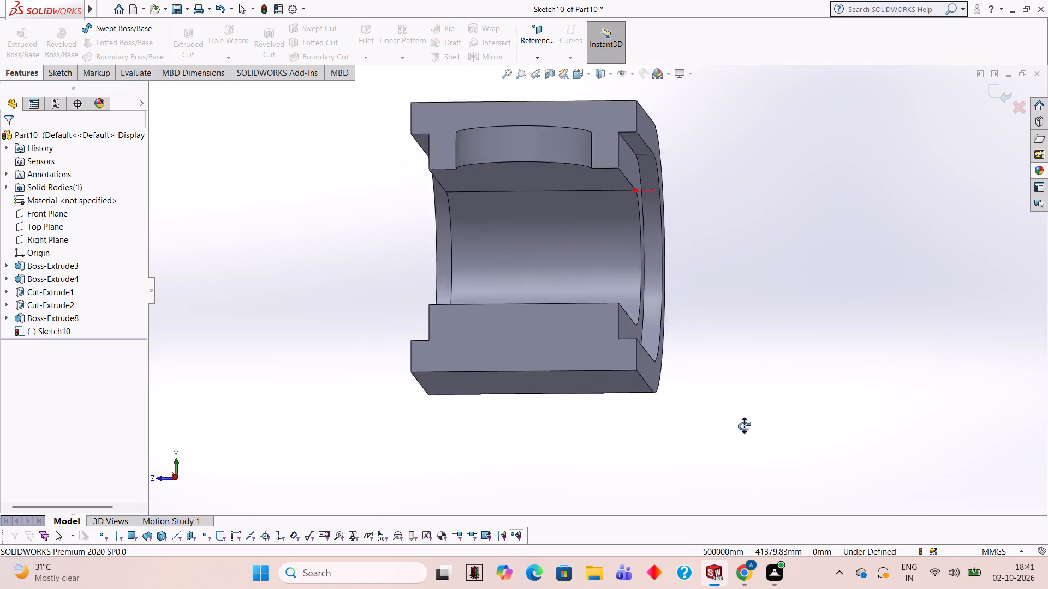
middle_click_drag(744, 426, 744, 454)
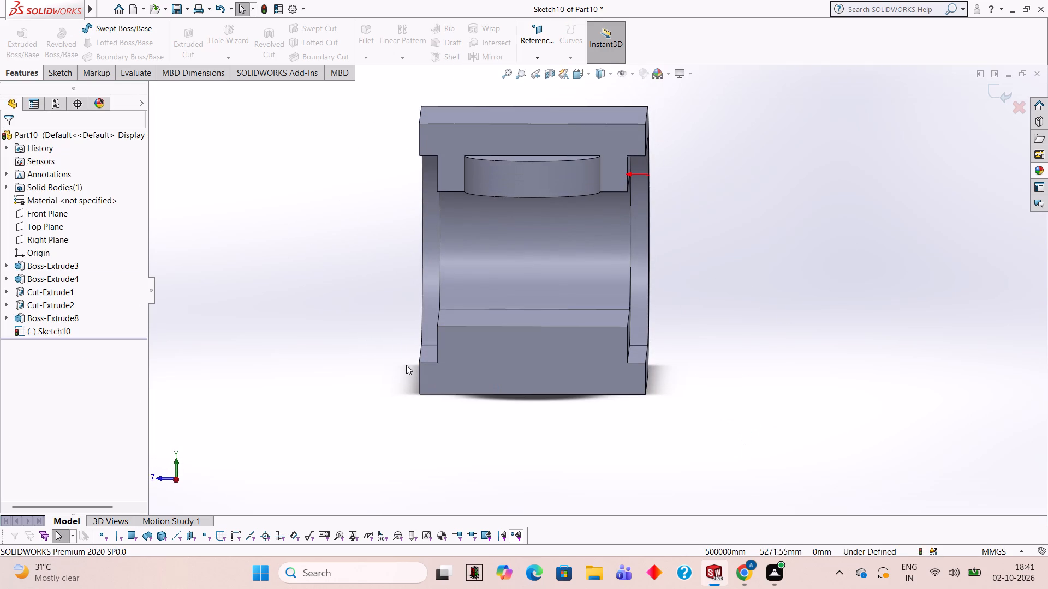
left_click(58, 76)
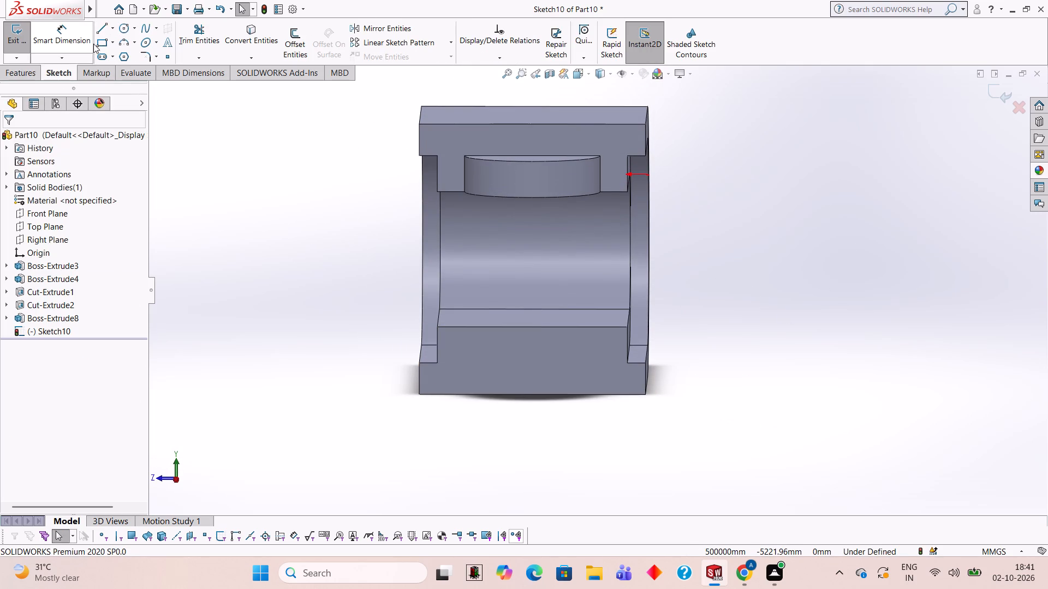
left_click(101, 23)
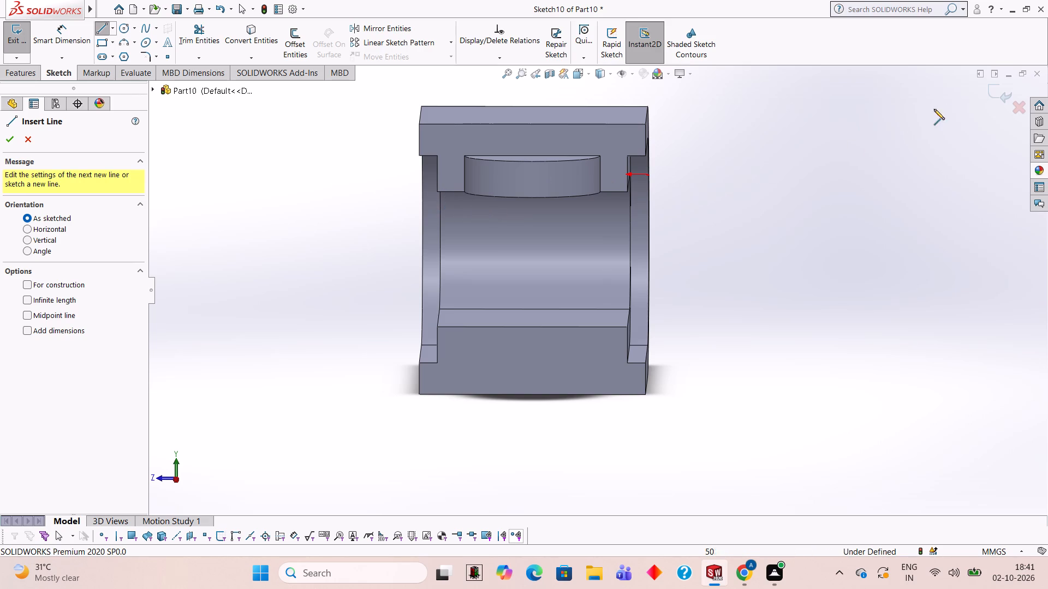
left_click(1001, 97)
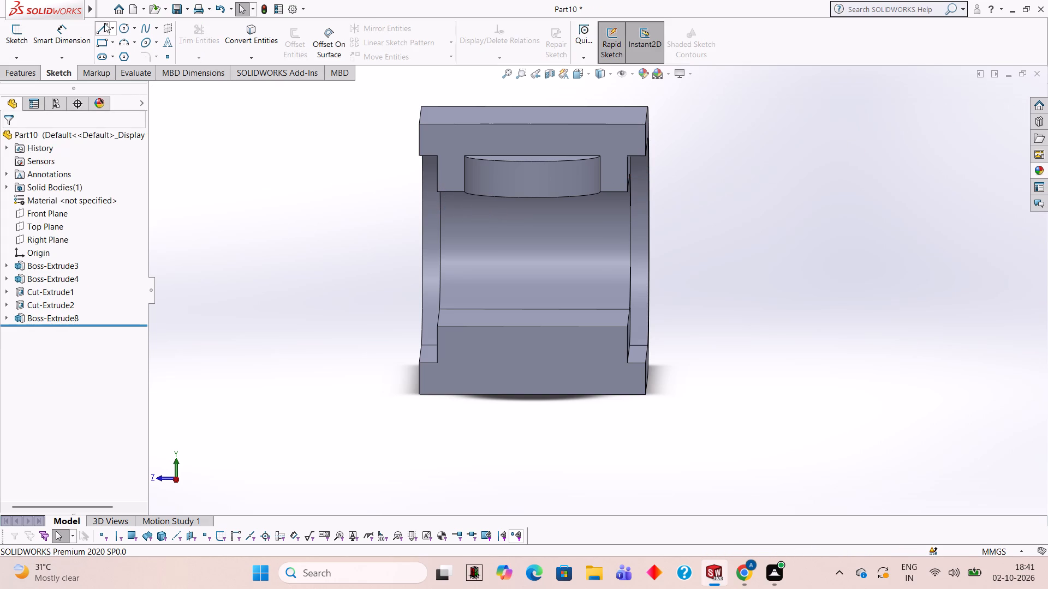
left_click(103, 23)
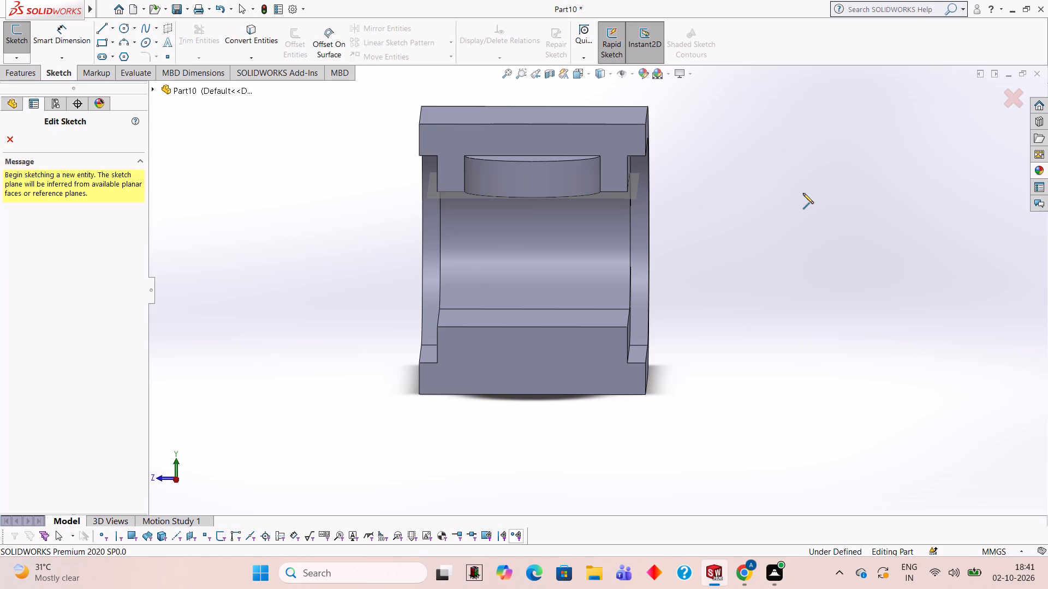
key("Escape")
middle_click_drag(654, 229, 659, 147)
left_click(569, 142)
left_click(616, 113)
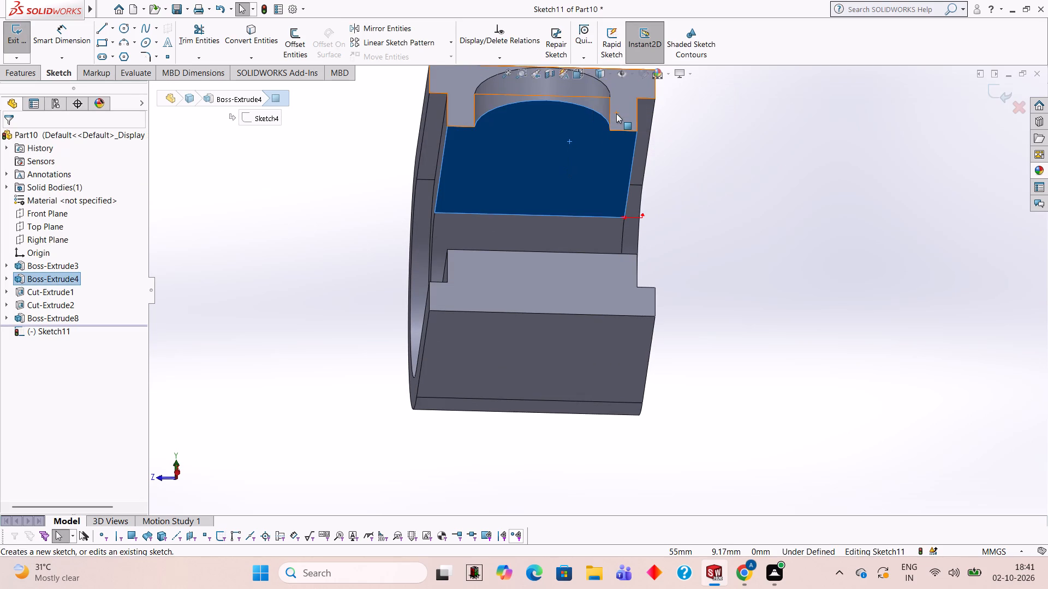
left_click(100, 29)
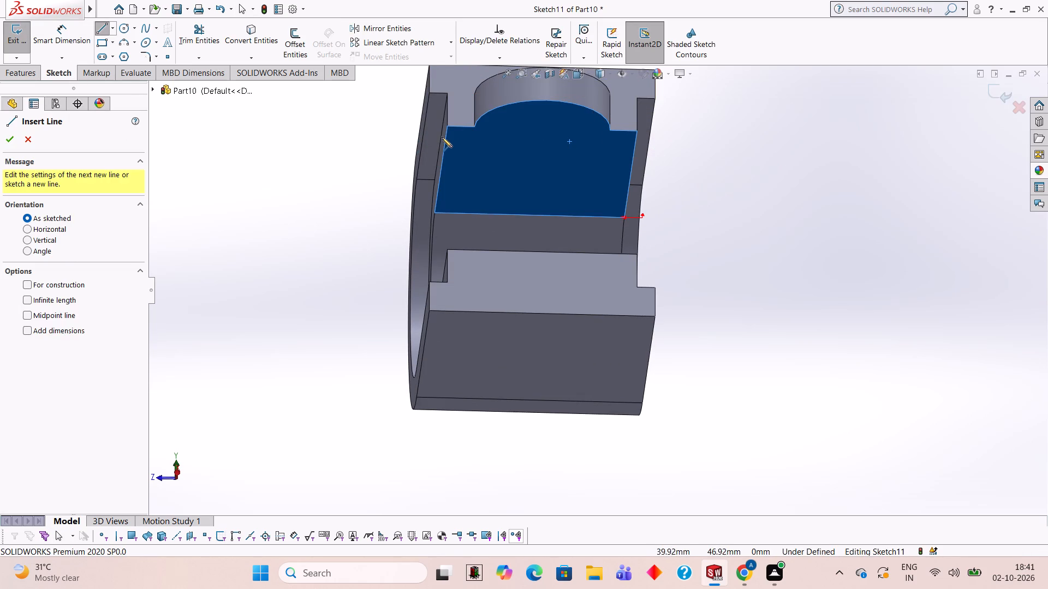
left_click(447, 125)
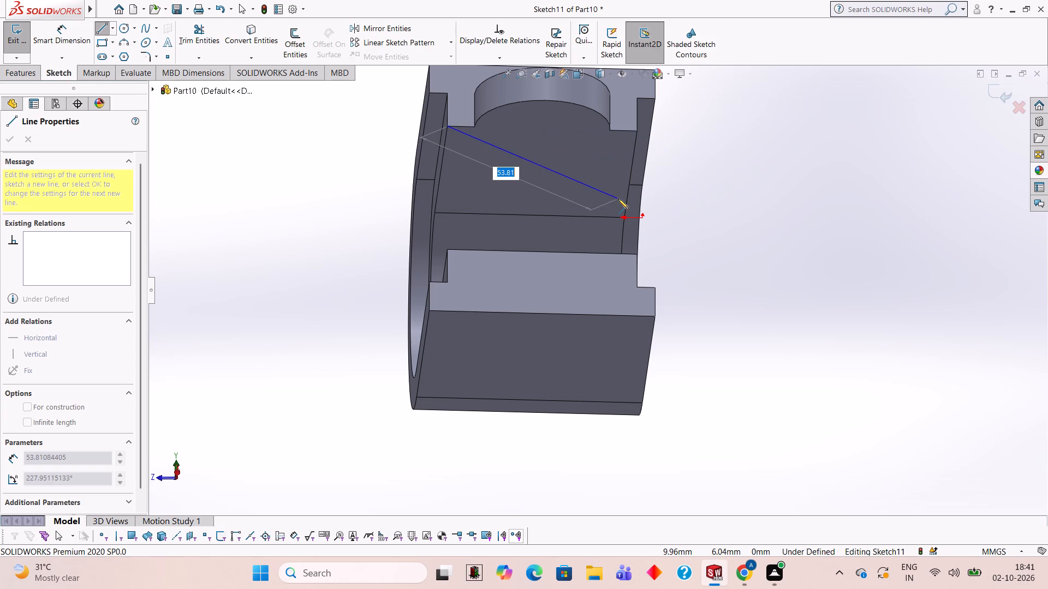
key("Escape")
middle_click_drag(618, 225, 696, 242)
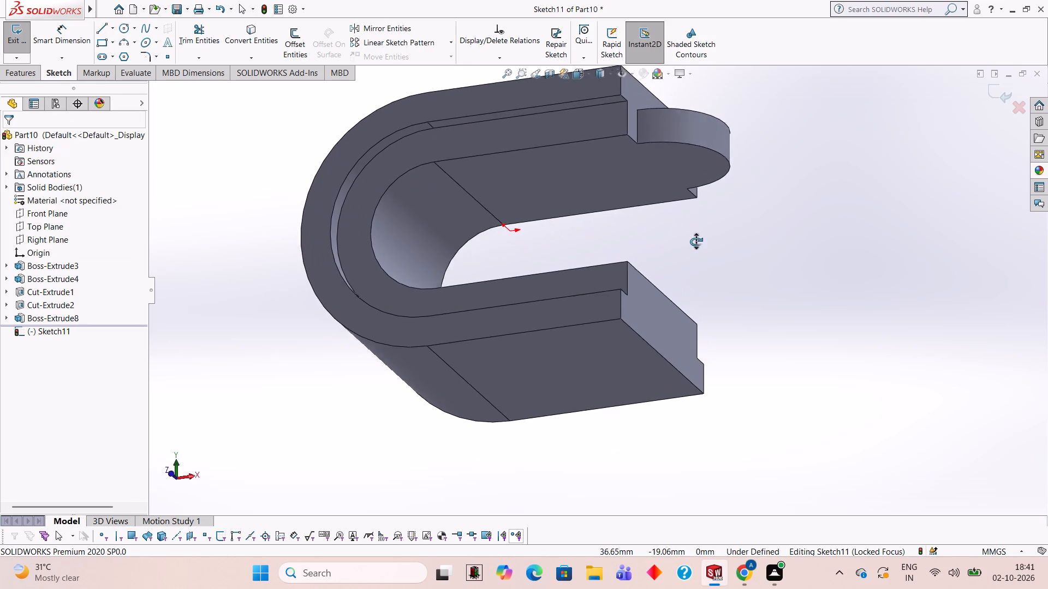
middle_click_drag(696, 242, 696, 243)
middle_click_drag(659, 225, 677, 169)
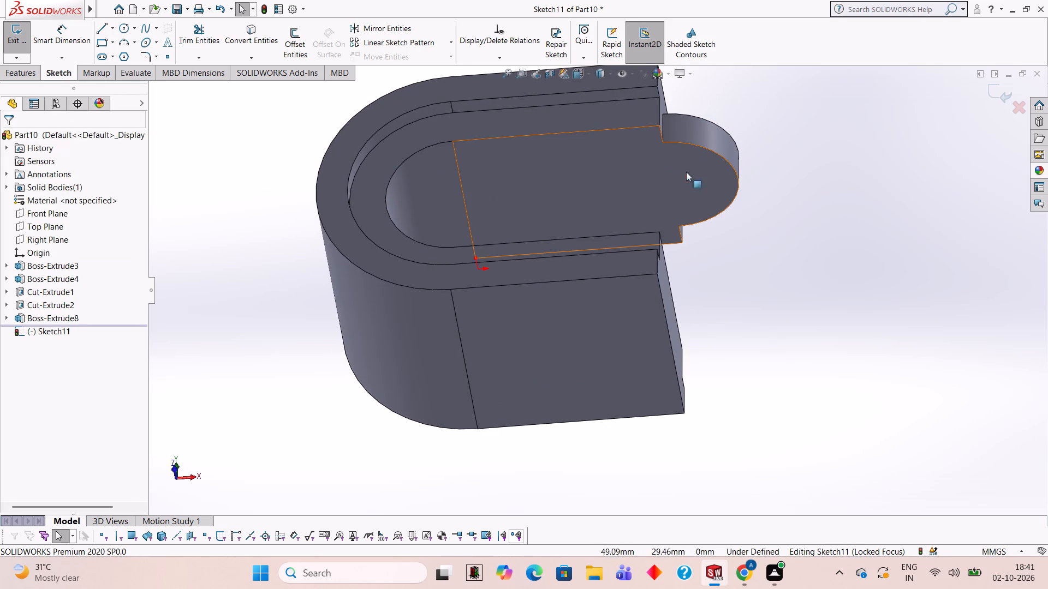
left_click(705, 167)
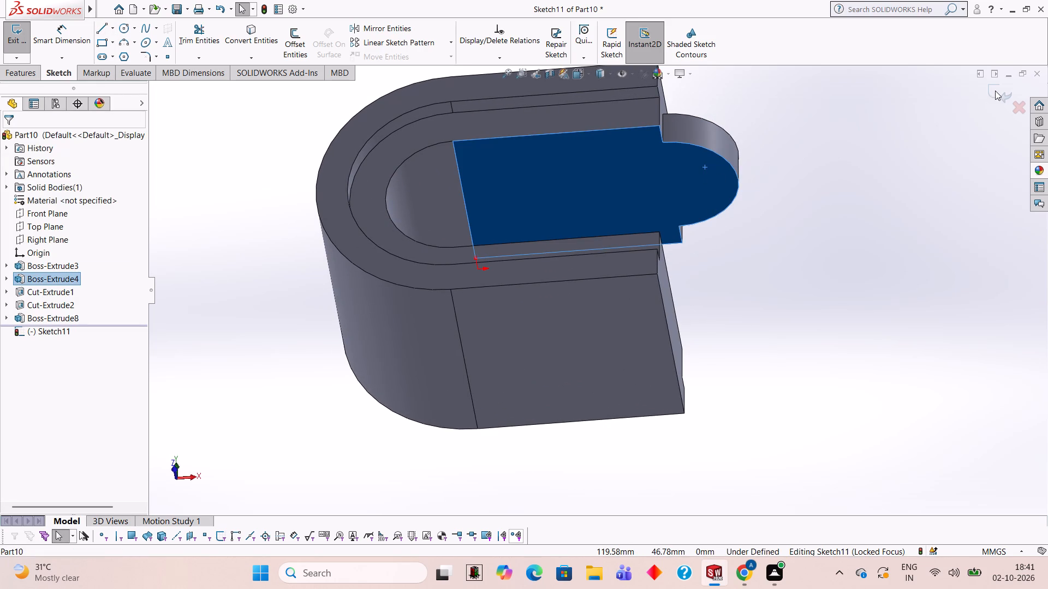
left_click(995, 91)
On the half-disc's underside face, sketch a 15 mm radius circle centred at the midpoint of the leg's end edge.
left_click(698, 167)
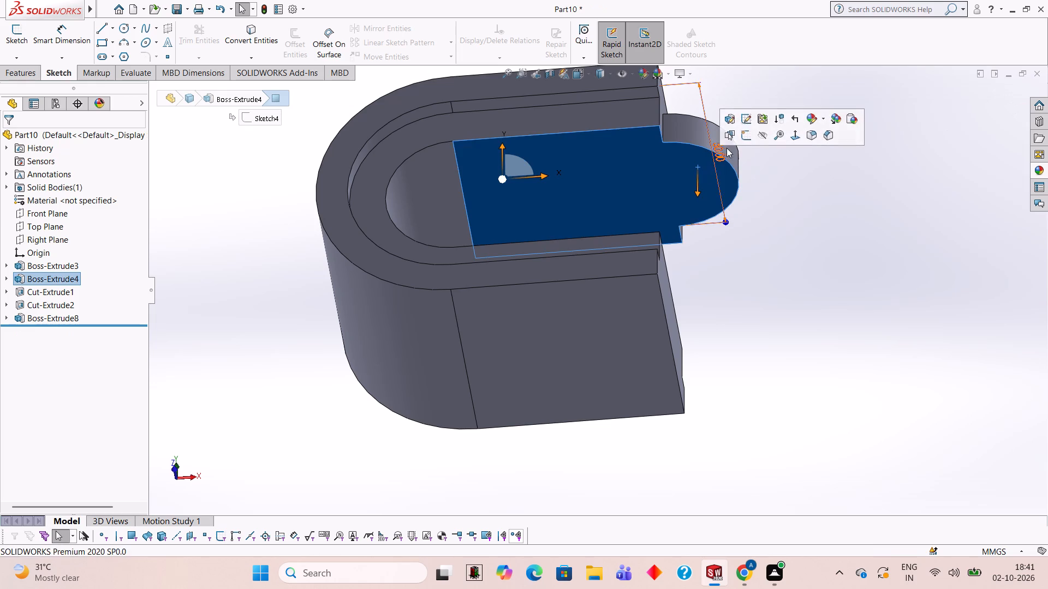
left_click(752, 134)
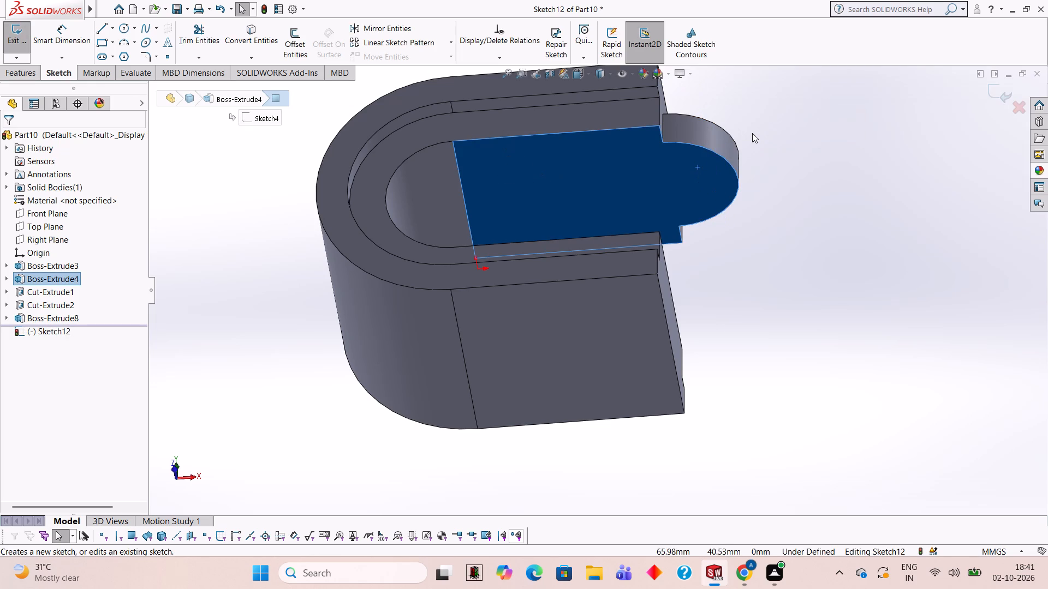
key("ctrl+8")
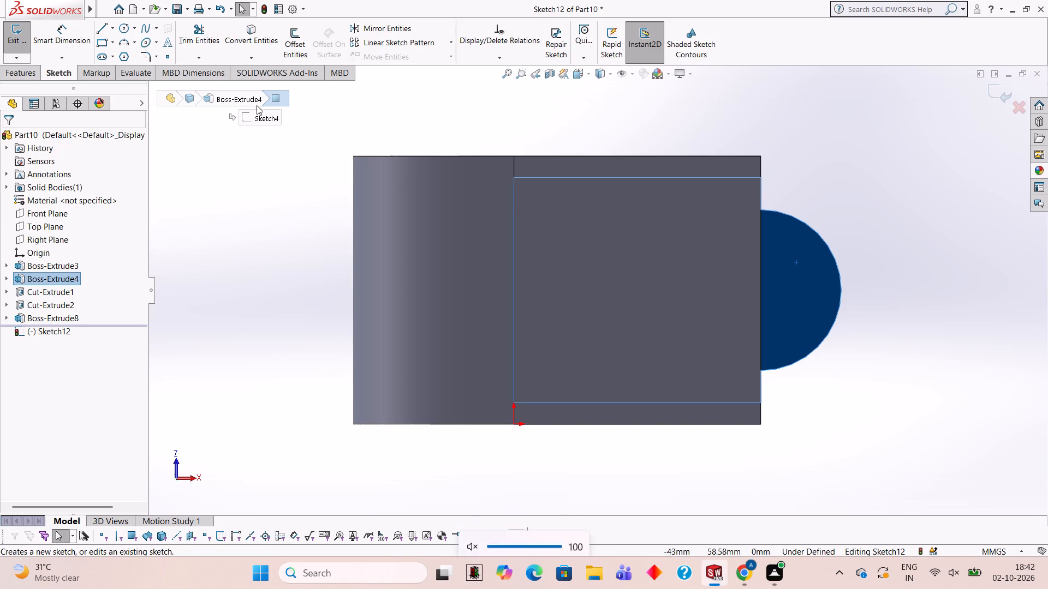
left_click(126, 27)
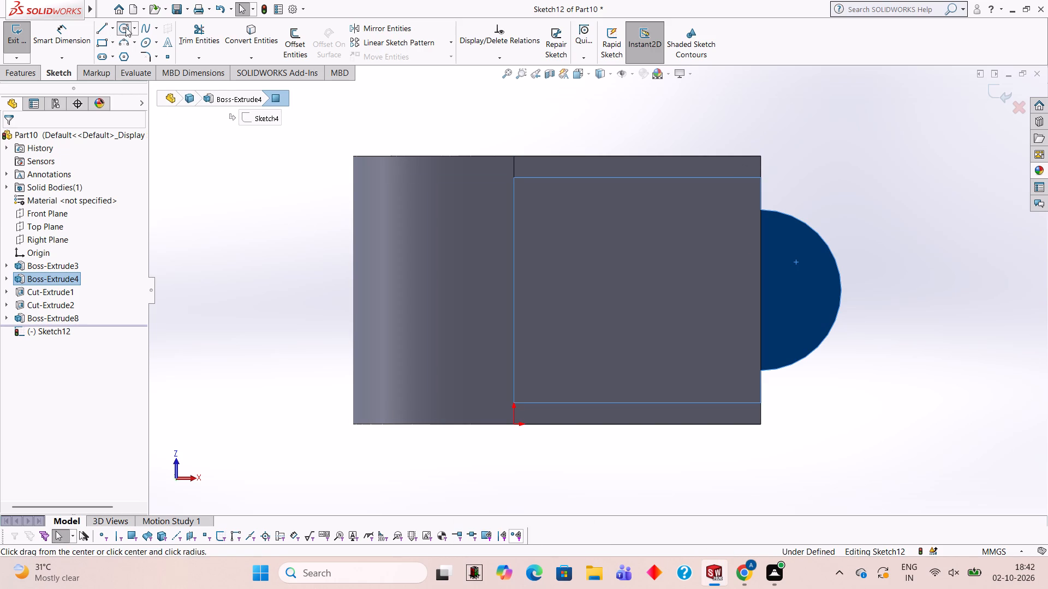
left_click(759, 289)
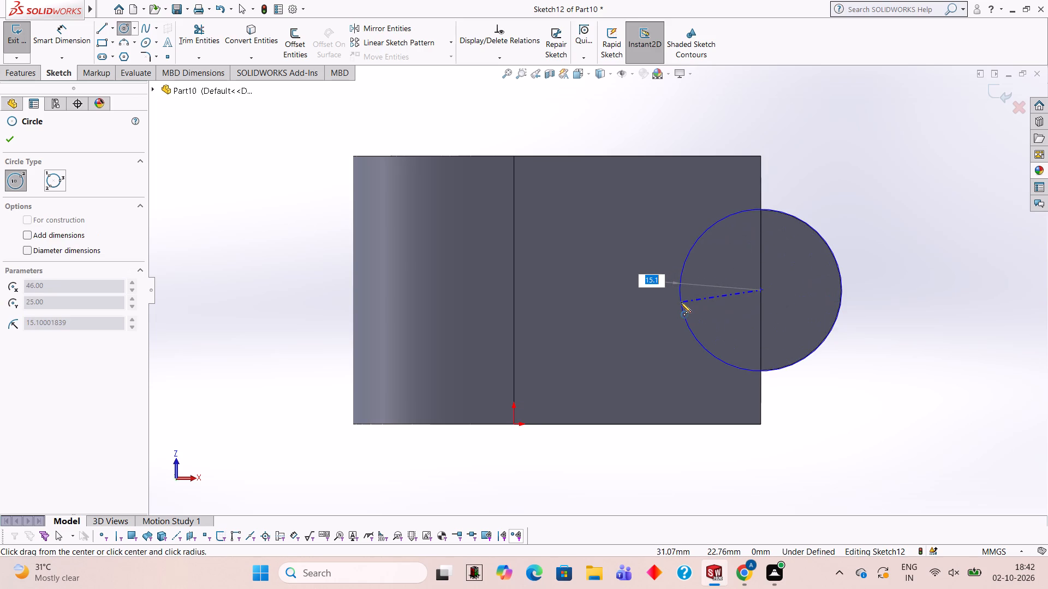
type("15")
key("Return")
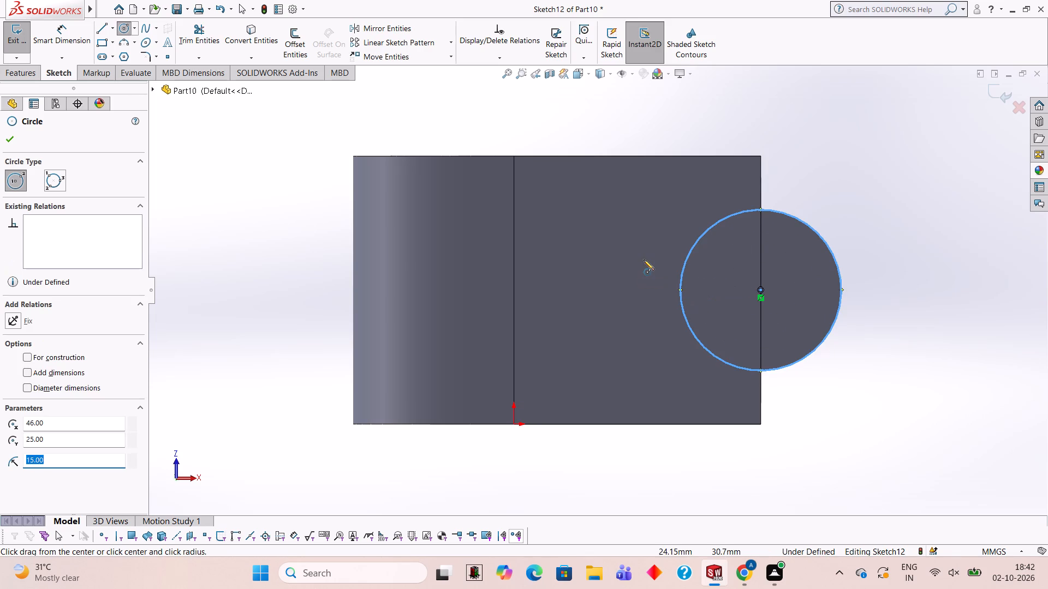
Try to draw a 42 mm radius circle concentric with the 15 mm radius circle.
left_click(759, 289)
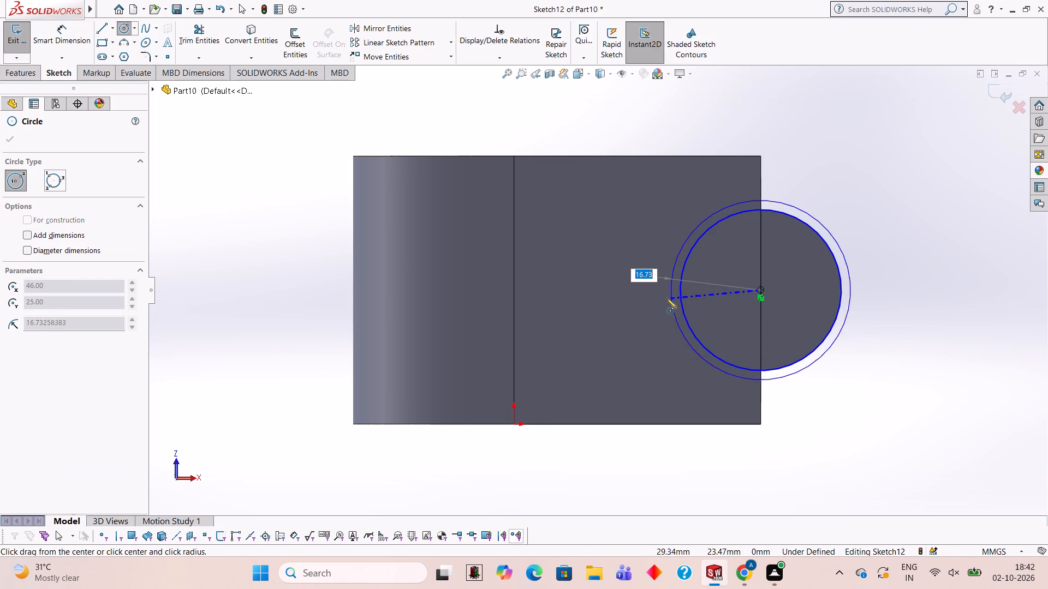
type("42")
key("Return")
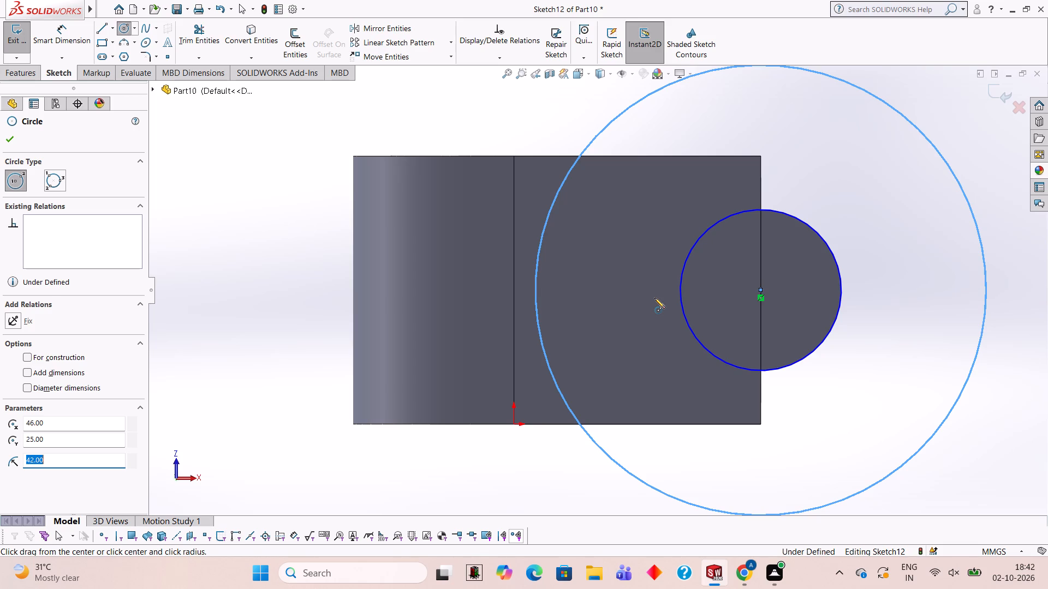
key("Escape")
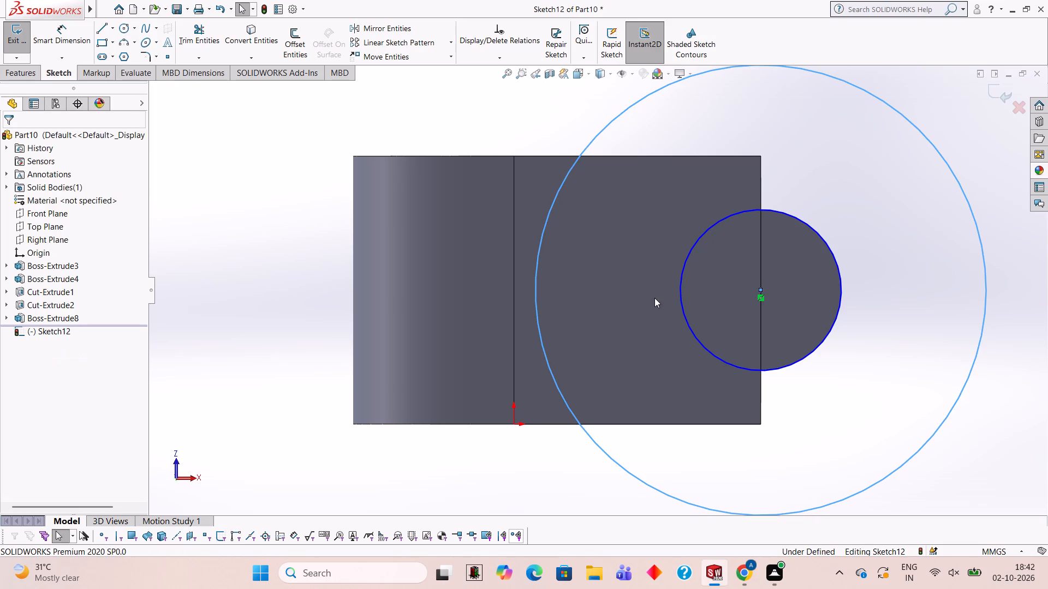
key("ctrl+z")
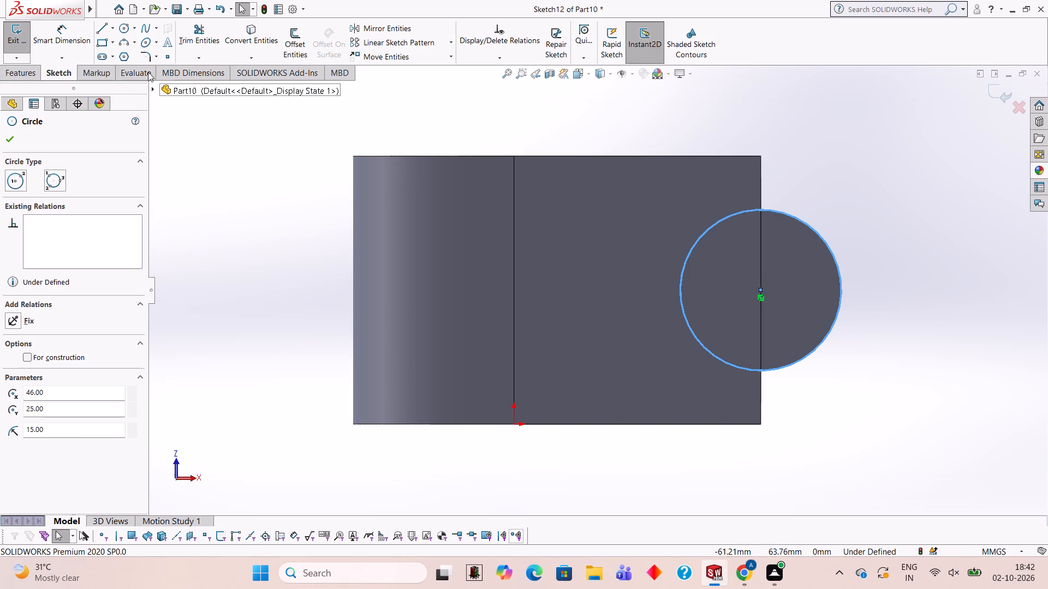
Start a larger circle from the 15 mm radius circle's centre and work out its radius as 42/2 in Calculator.
left_click(123, 28)
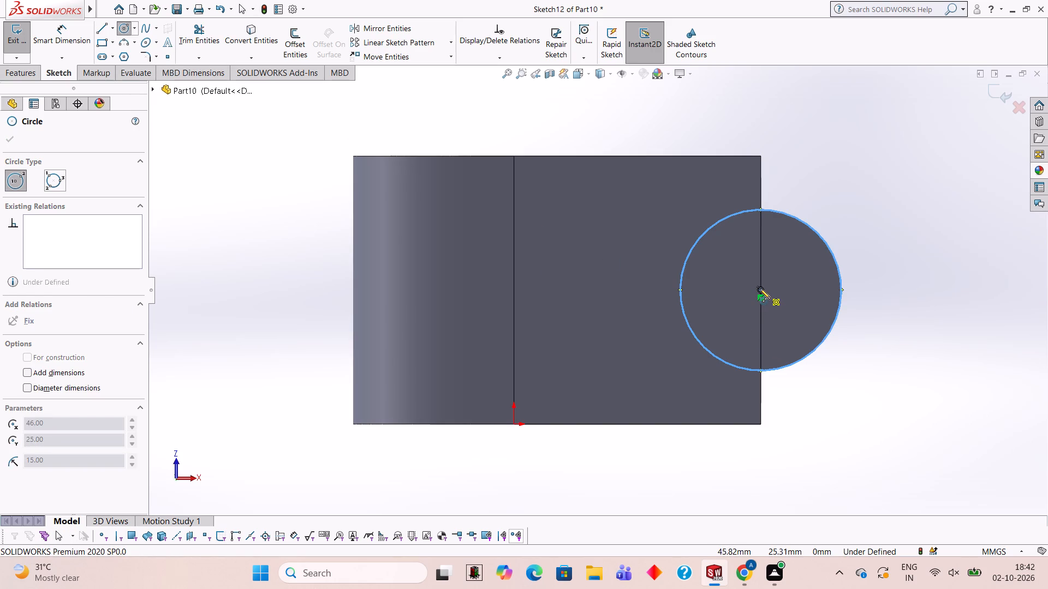
left_click(760, 289)
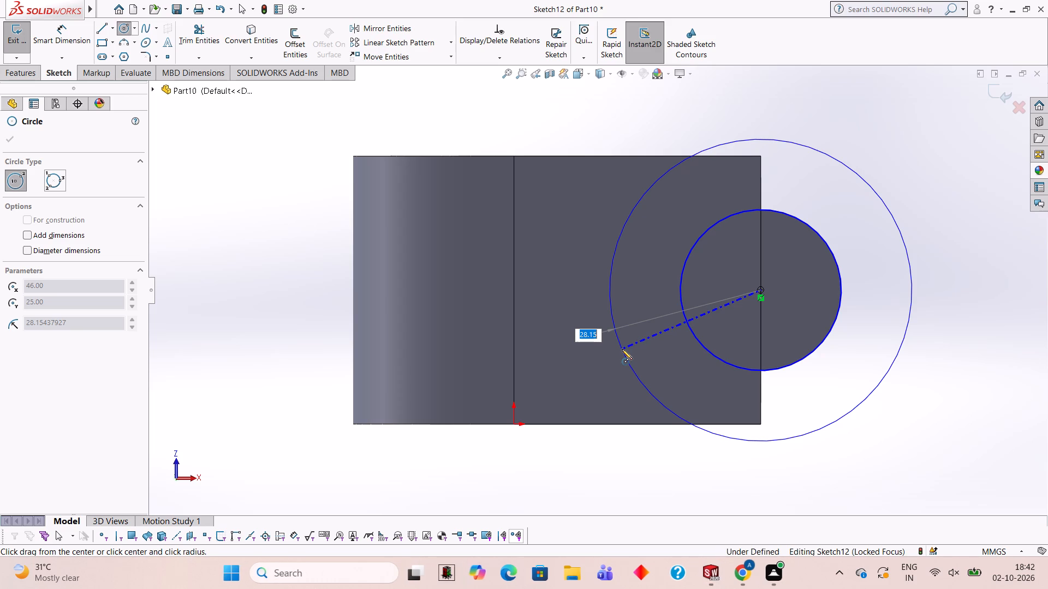
type("42")
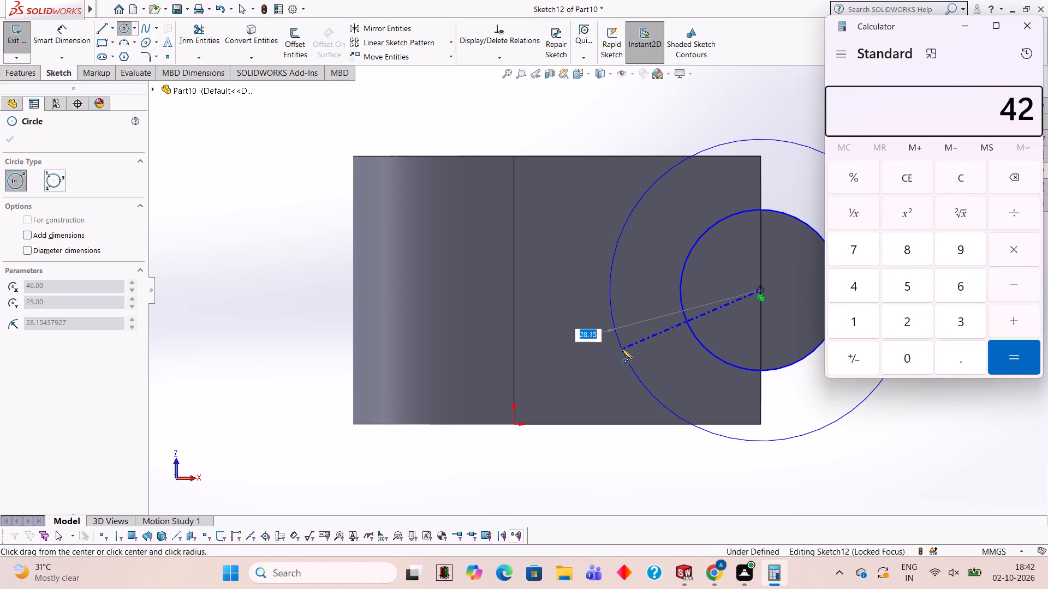
type("/2")
key("Return")
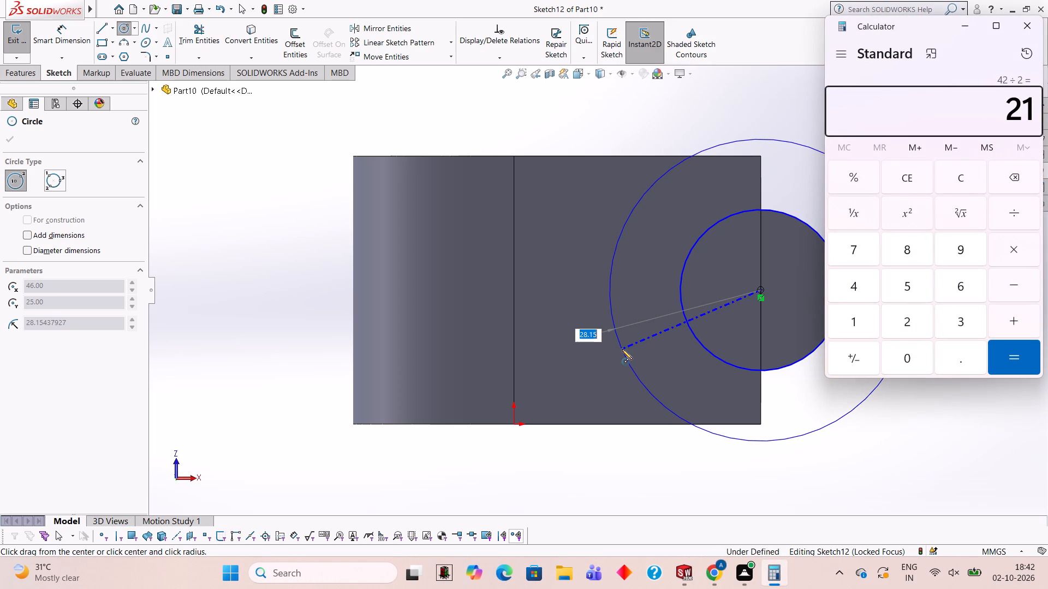
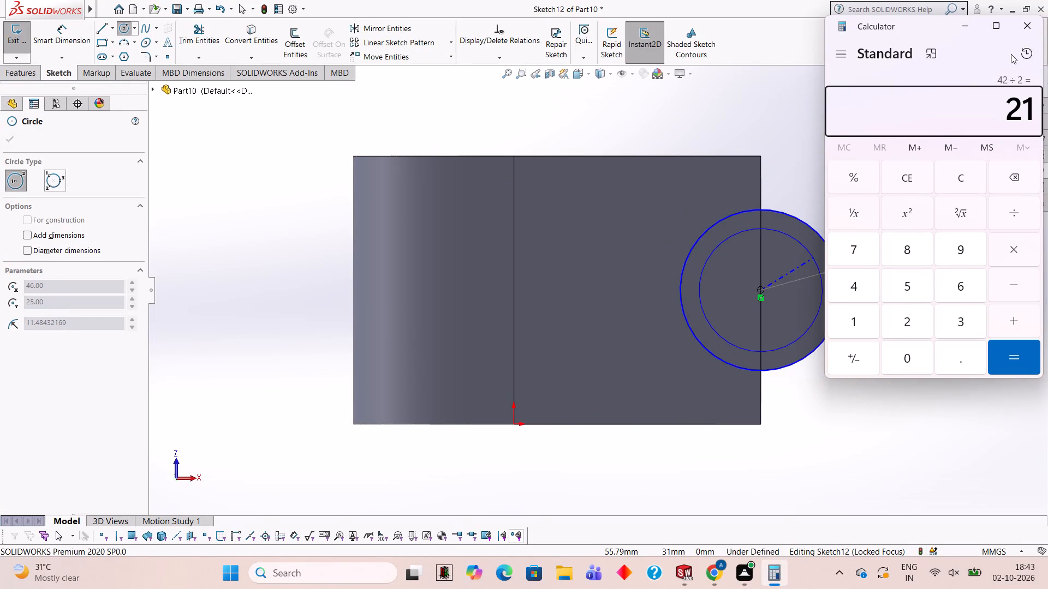
Close Calculator and finish the outer circle at a 21 mm radius, concentric with the 15 mm radius circle.
left_click(1021, 23)
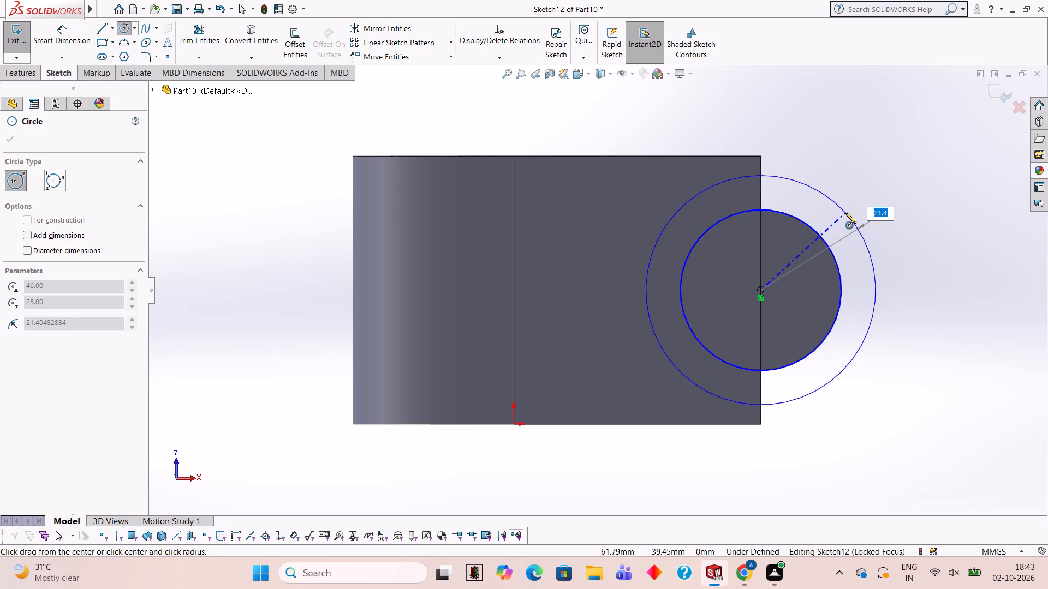
key("2")
key("1")
key("Return")
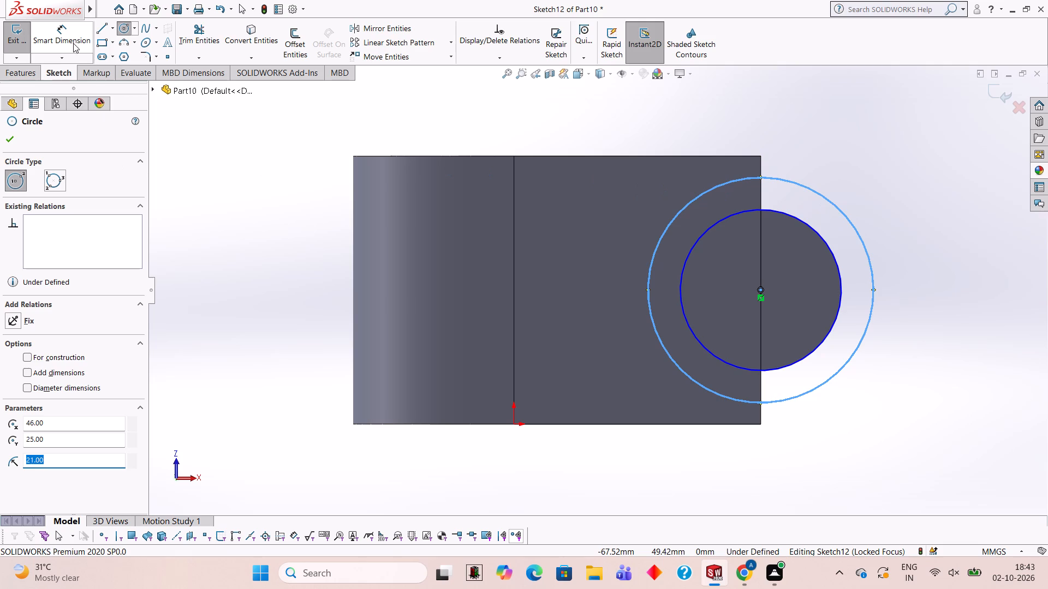
Draw a line along the leg's end edge across both circles and trim the sketch to a half-ring beyond the edge.
left_click(99, 32)
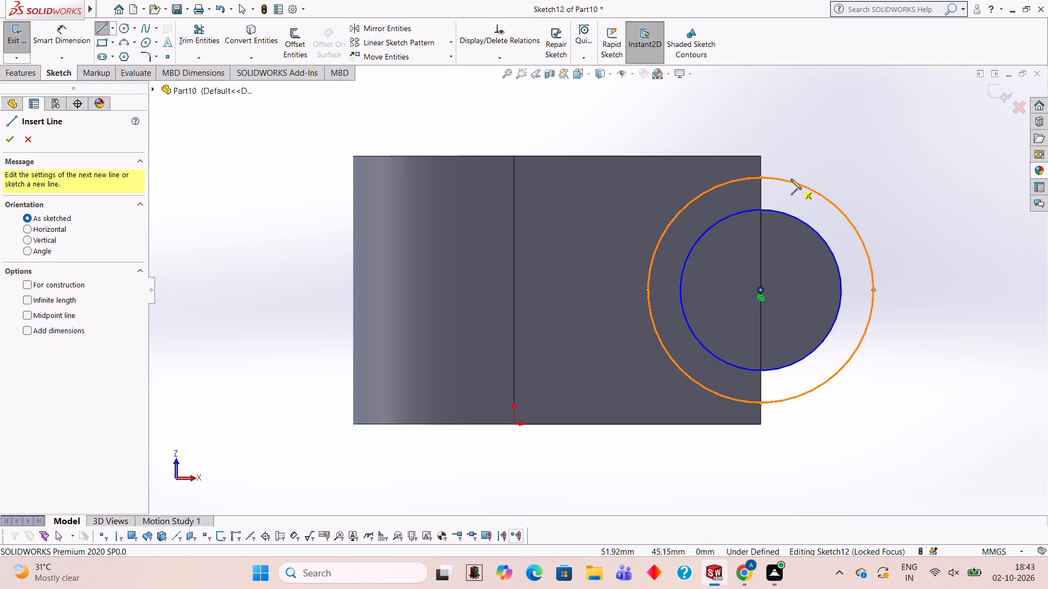
left_click(761, 178)
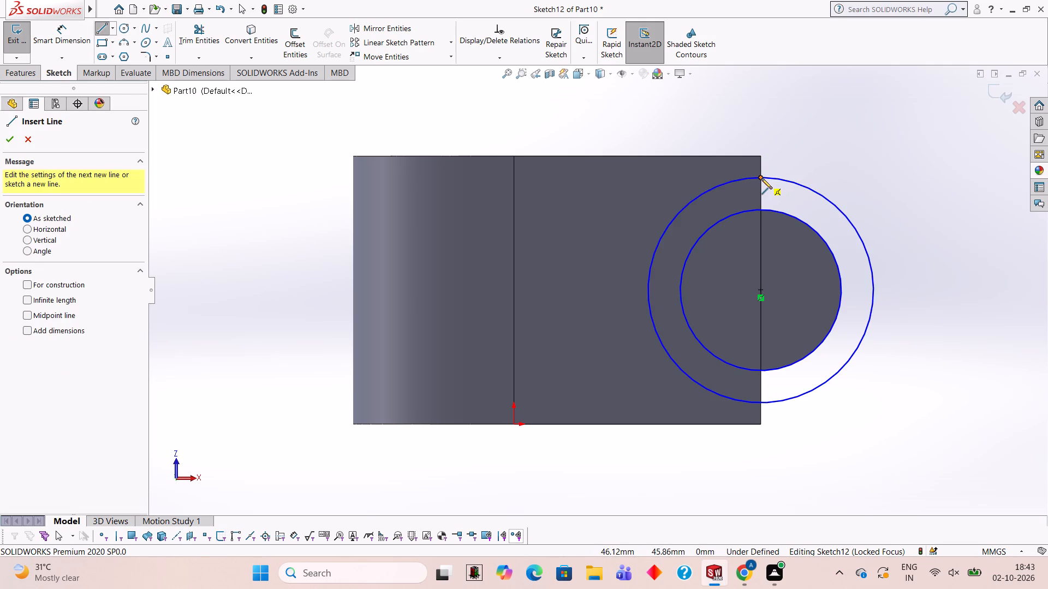
left_click(761, 208)
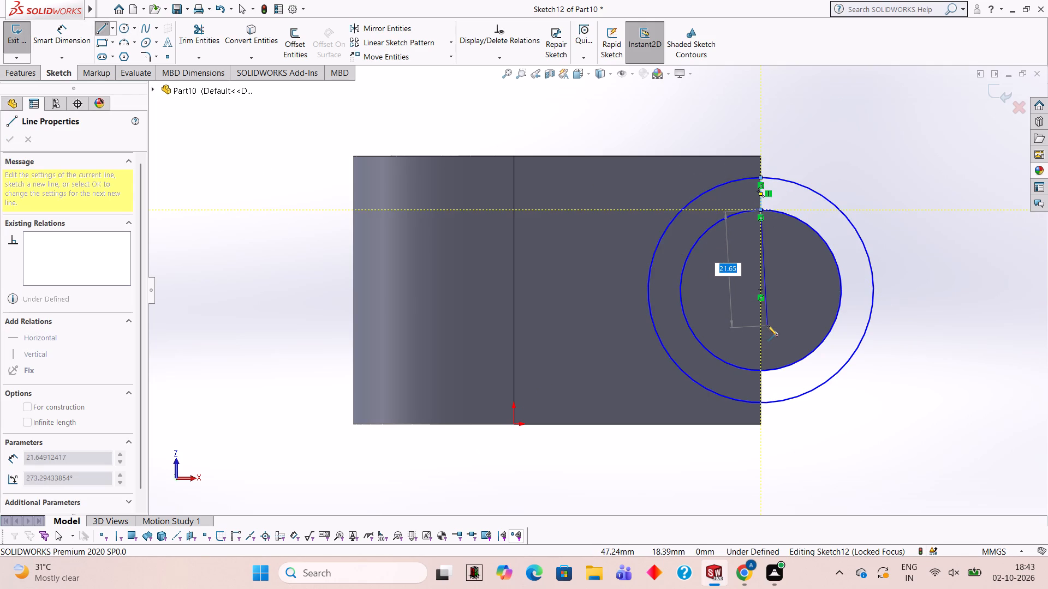
left_click(761, 404)
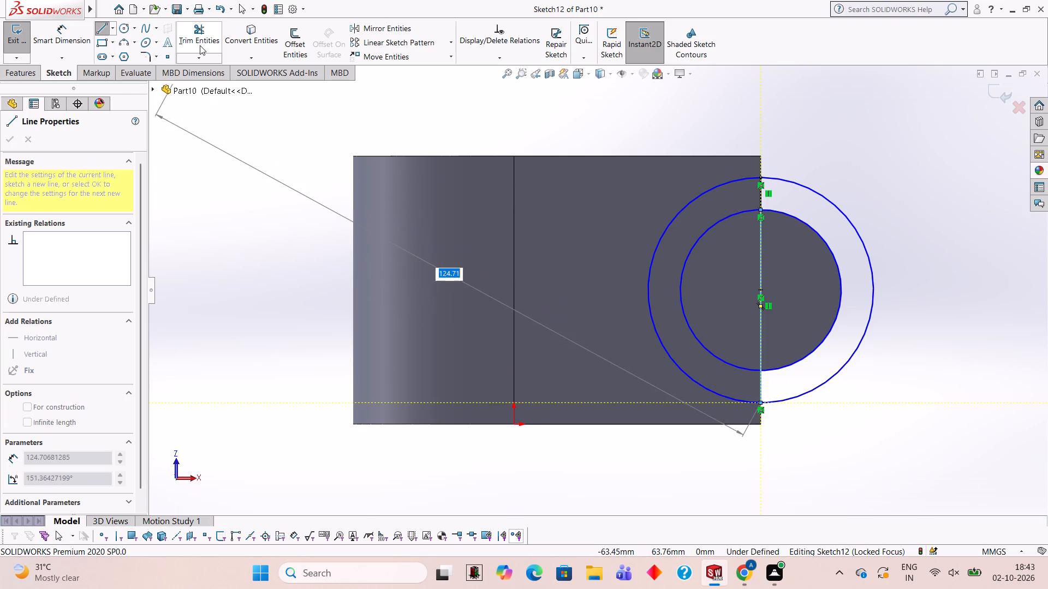
left_click(200, 45)
left_click(647, 293)
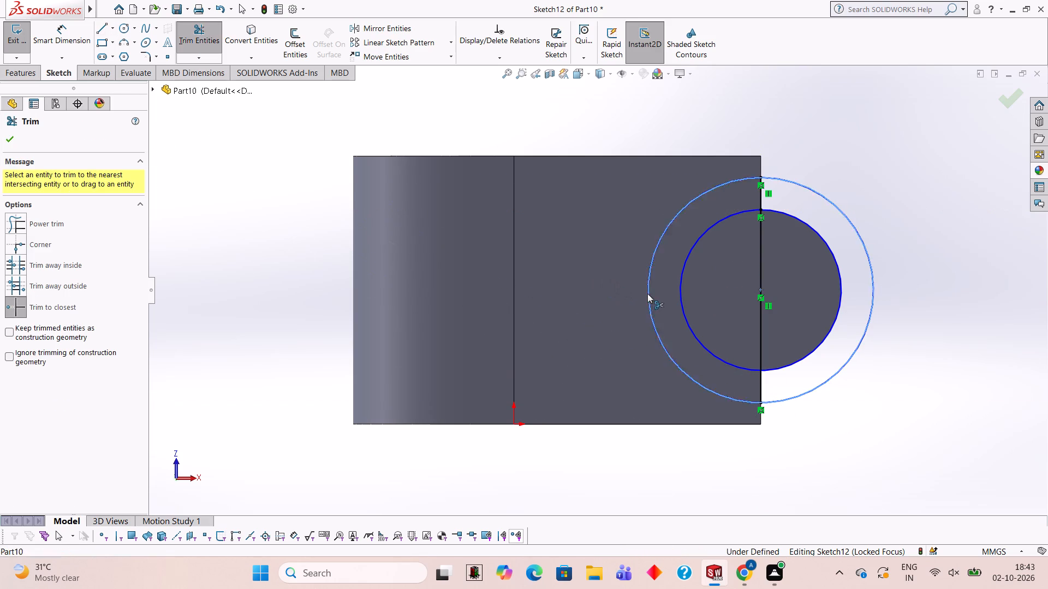
left_click(681, 293)
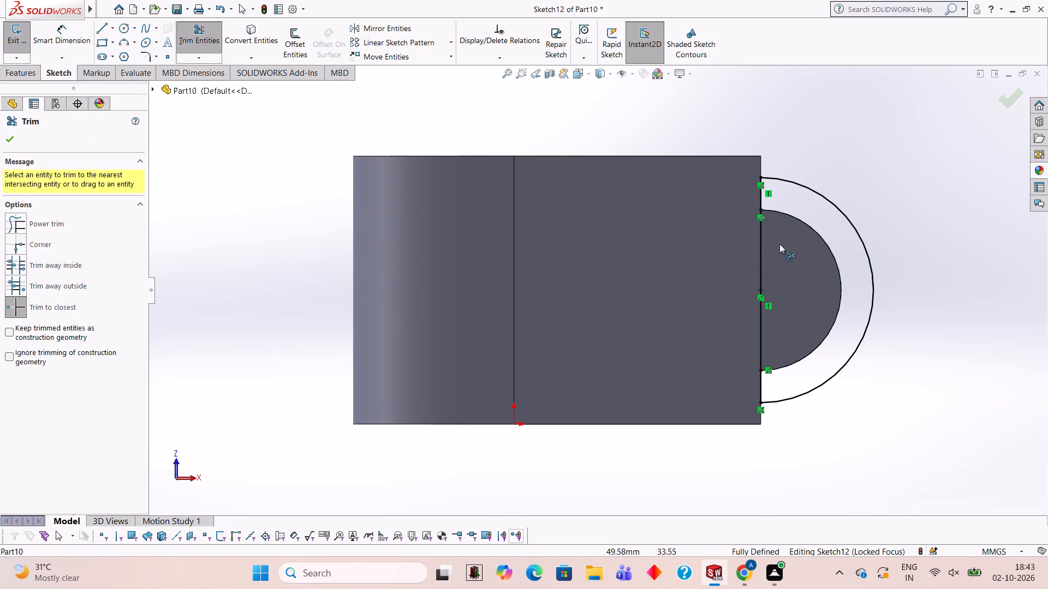
left_click(763, 237)
Extrude the half-ring 8 mm in the reversed direction, merged with the existing half-disc.
middle_click_drag(743, 154, 720, 290)
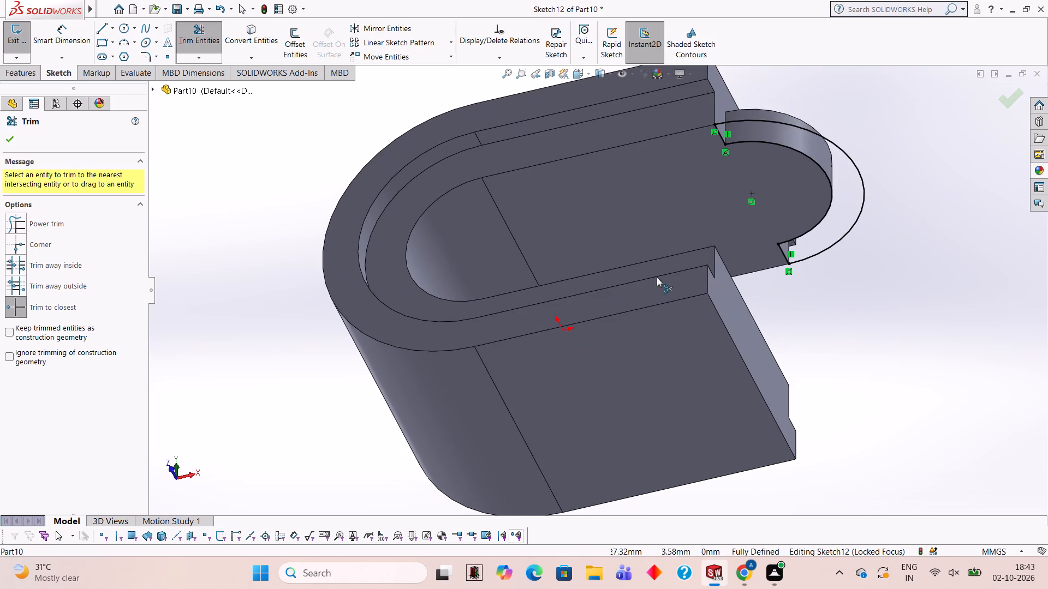
left_click(37, 73)
left_click(30, 51)
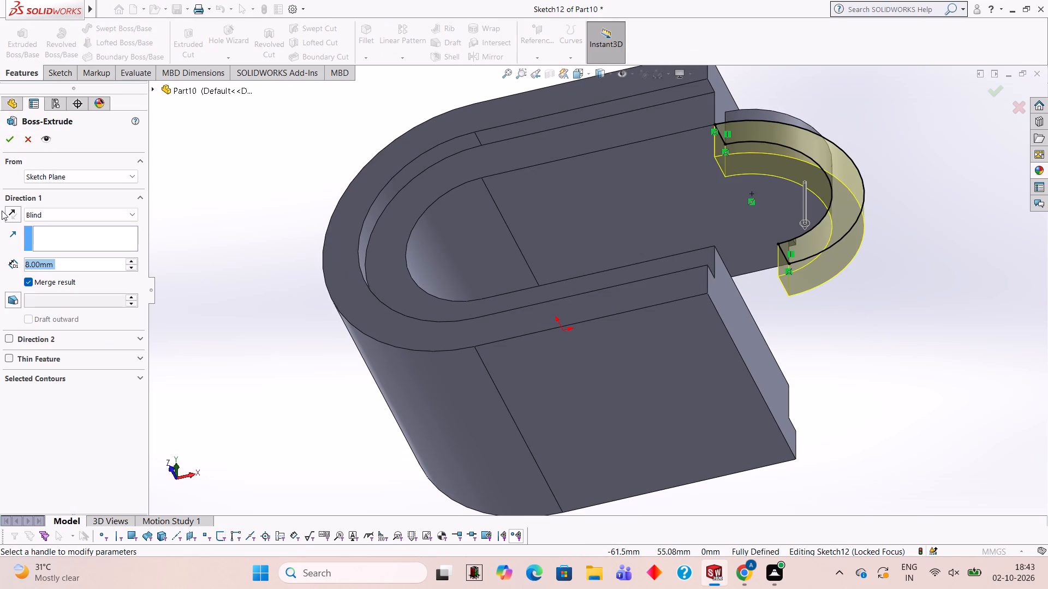
left_click(14, 216)
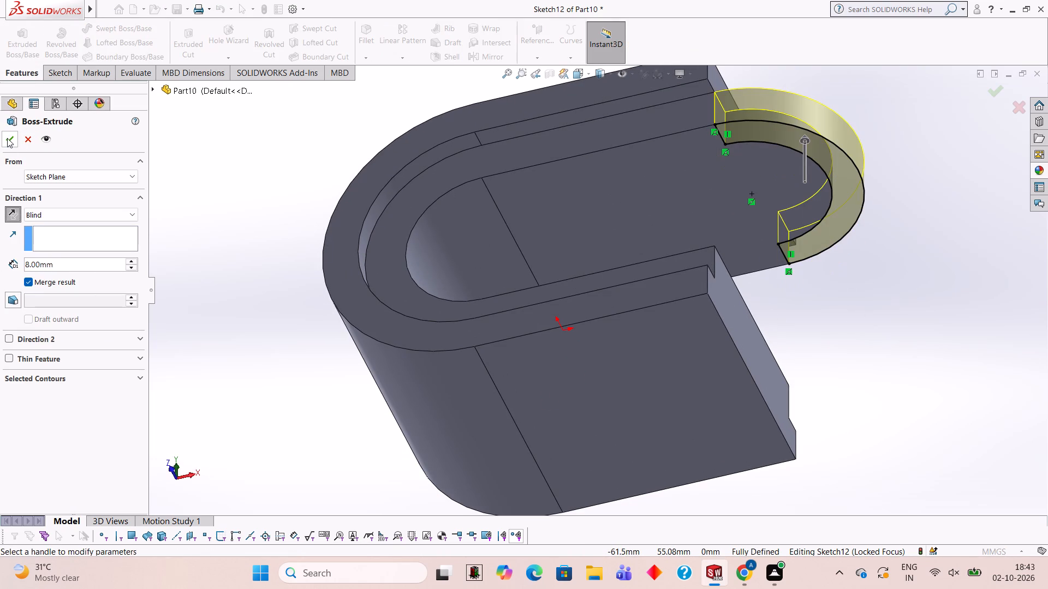
left_click(7, 138)
left_click(143, 185)
left_click(313, 193)
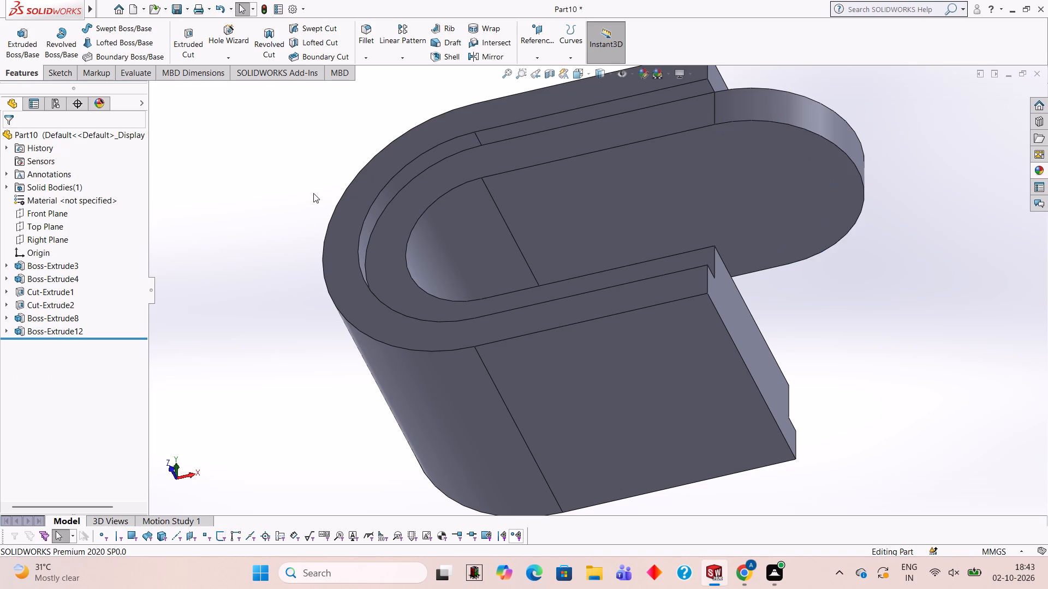
On the lower leg's inner face, sketch a 21 mm radius circle centred at the midpoint of the leg's end edge.
middle_click_drag(349, 187, 410, 188)
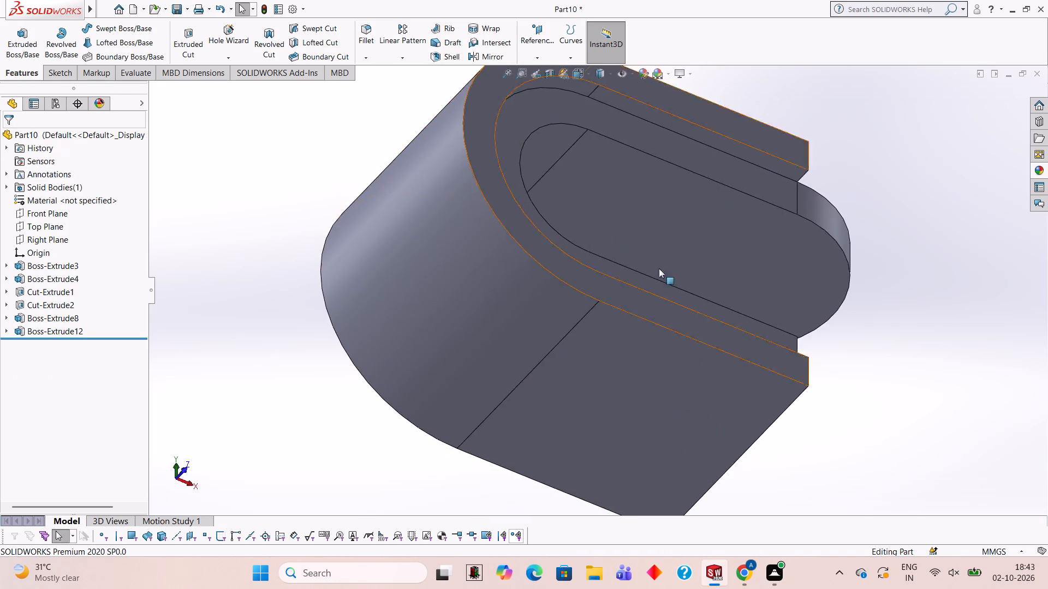
scroll(705, 269, "up", 1)
middle_click_drag(677, 231, 638, 272)
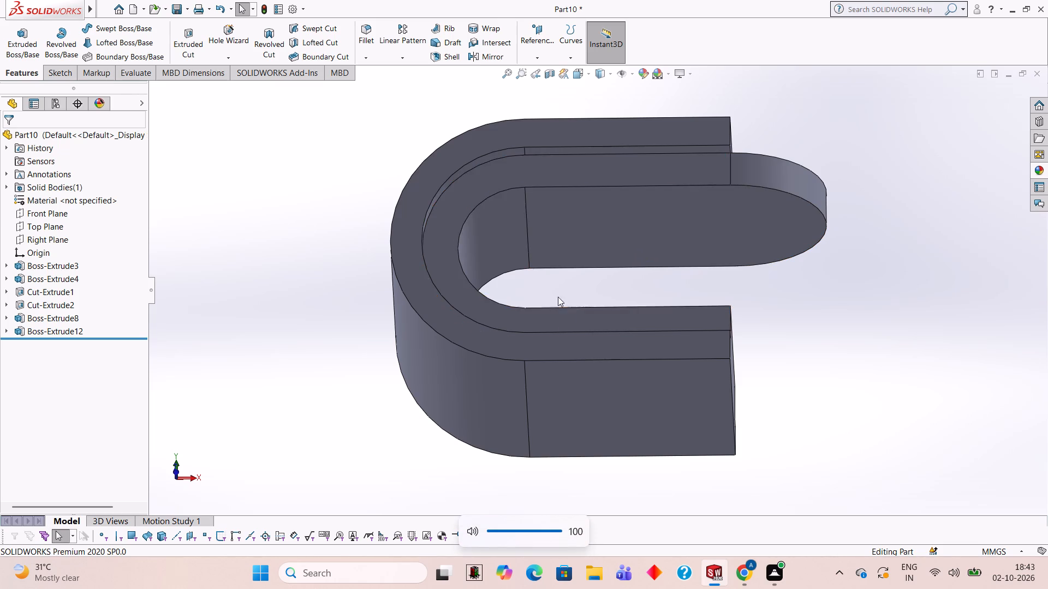
middle_click_drag(658, 254, 639, 353)
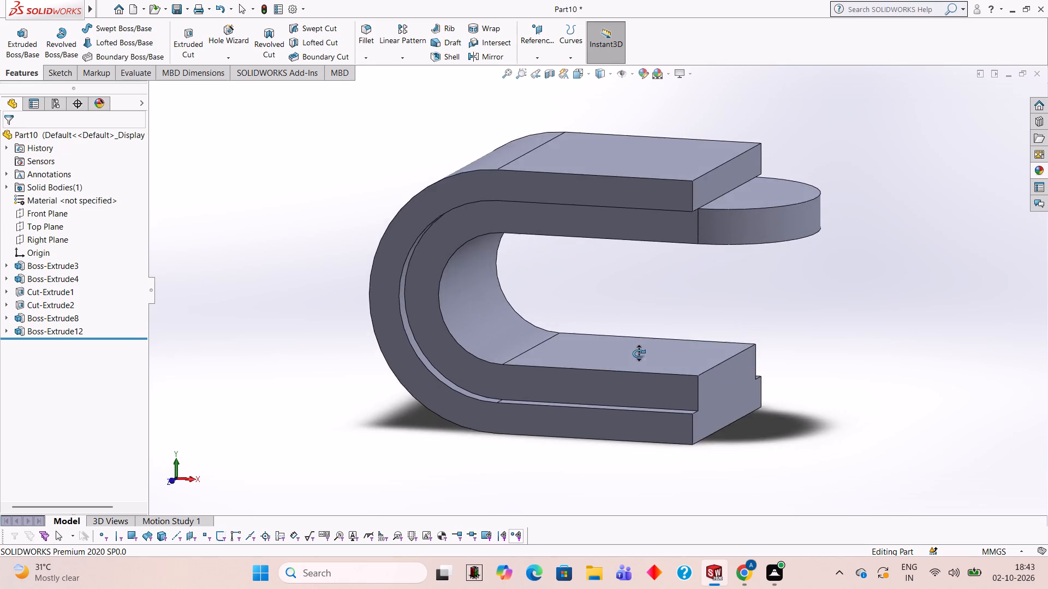
middle_click_drag(639, 353, 652, 382)
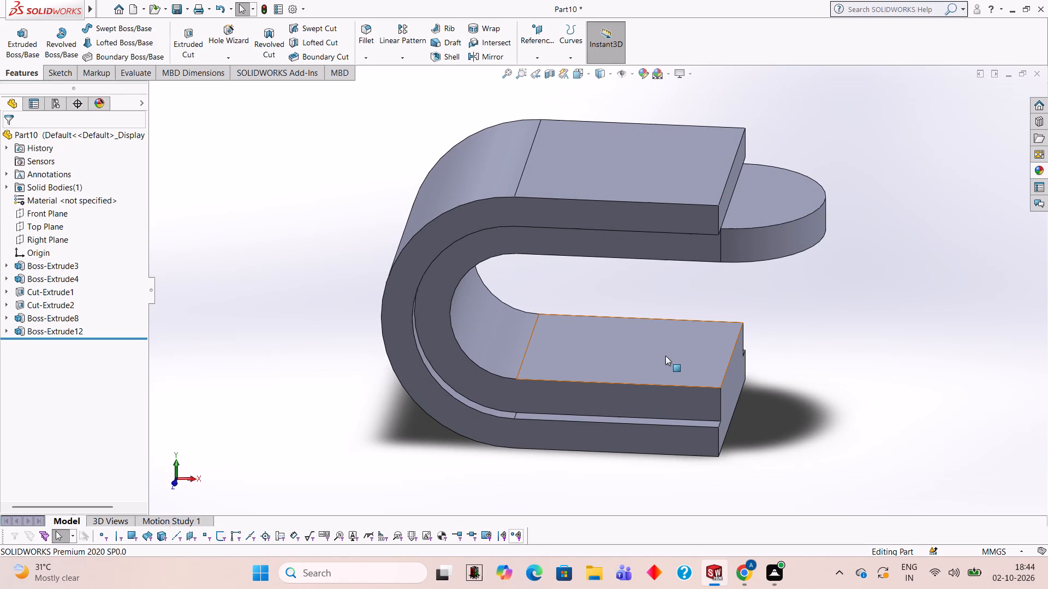
left_click(667, 363)
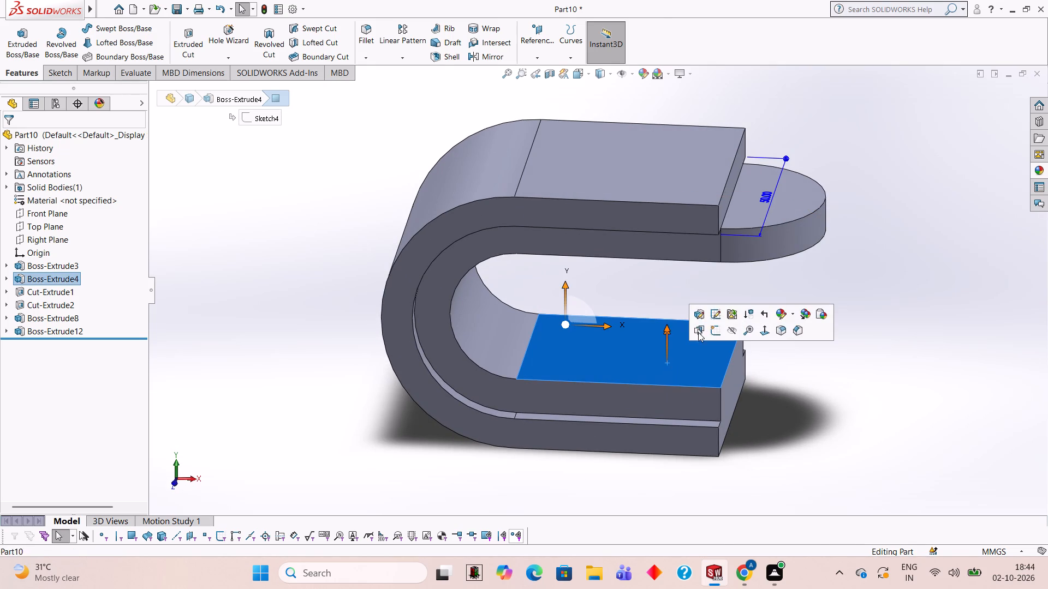
left_click(714, 328)
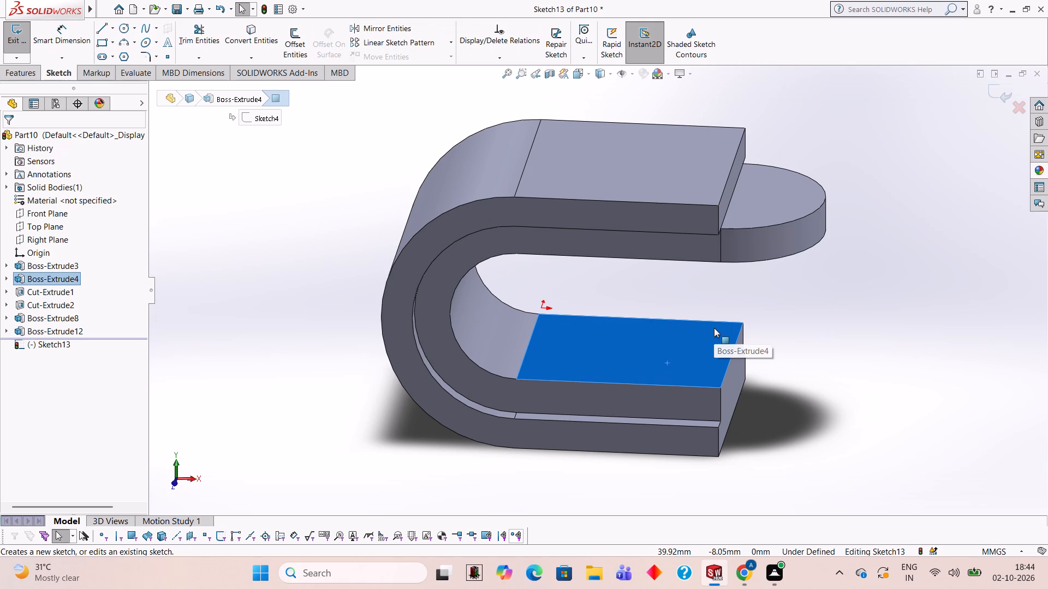
key("ctrl+8")
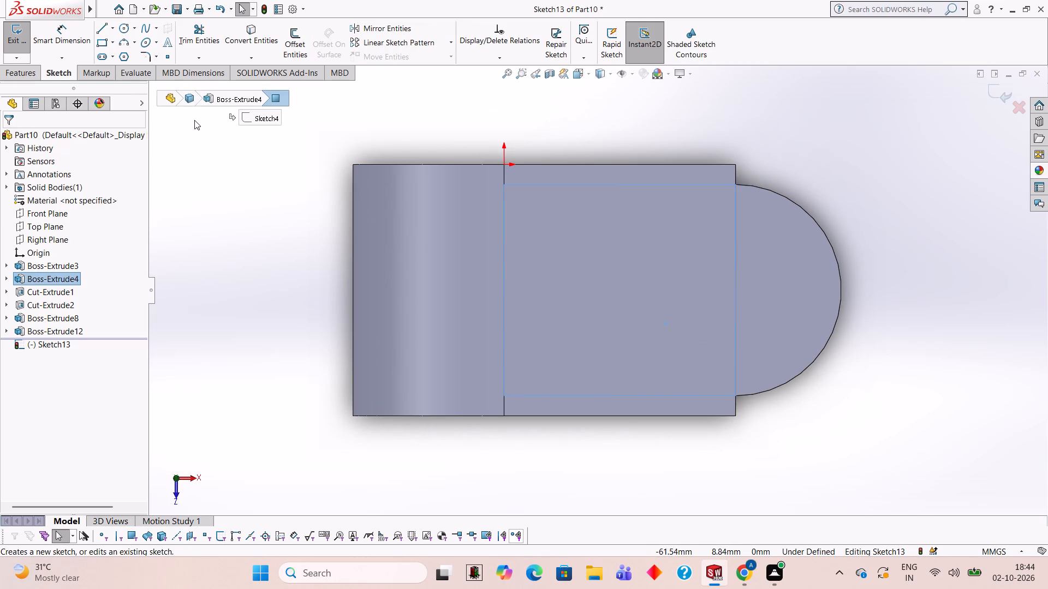
left_click(124, 32)
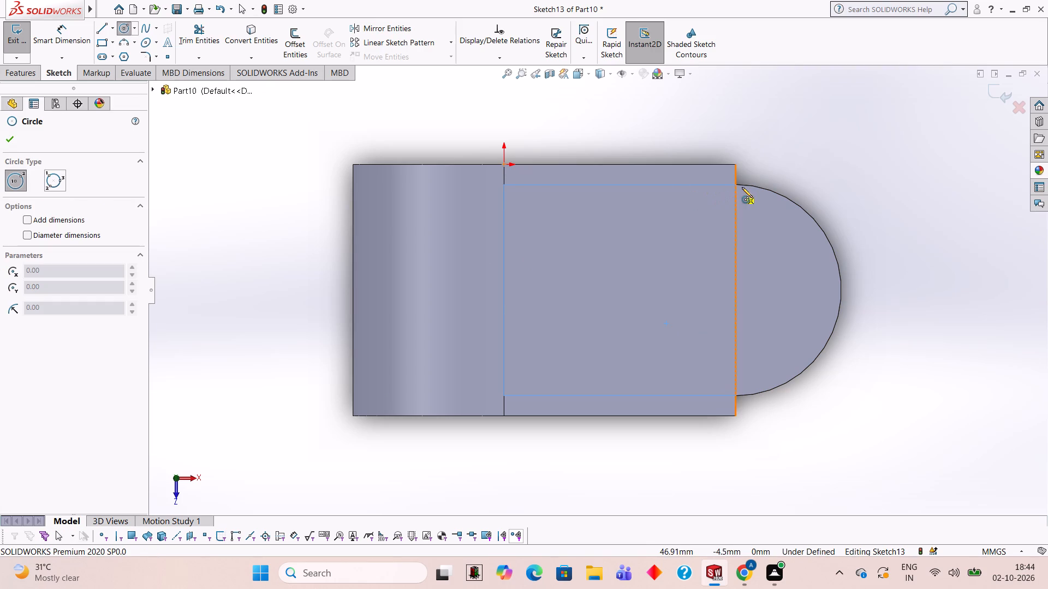
left_click(735, 291)
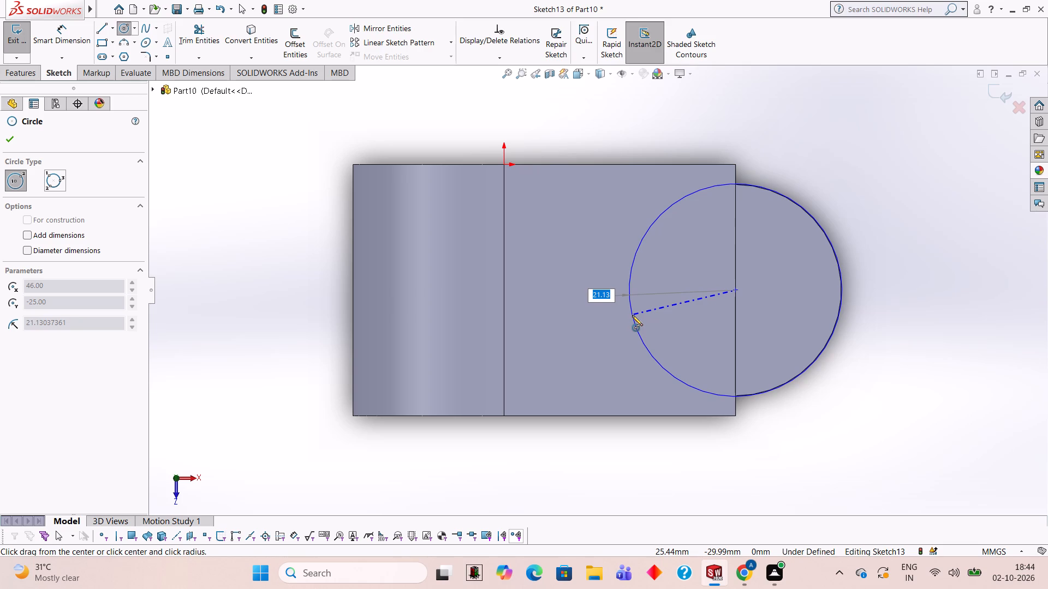
type("21")
key("Return")
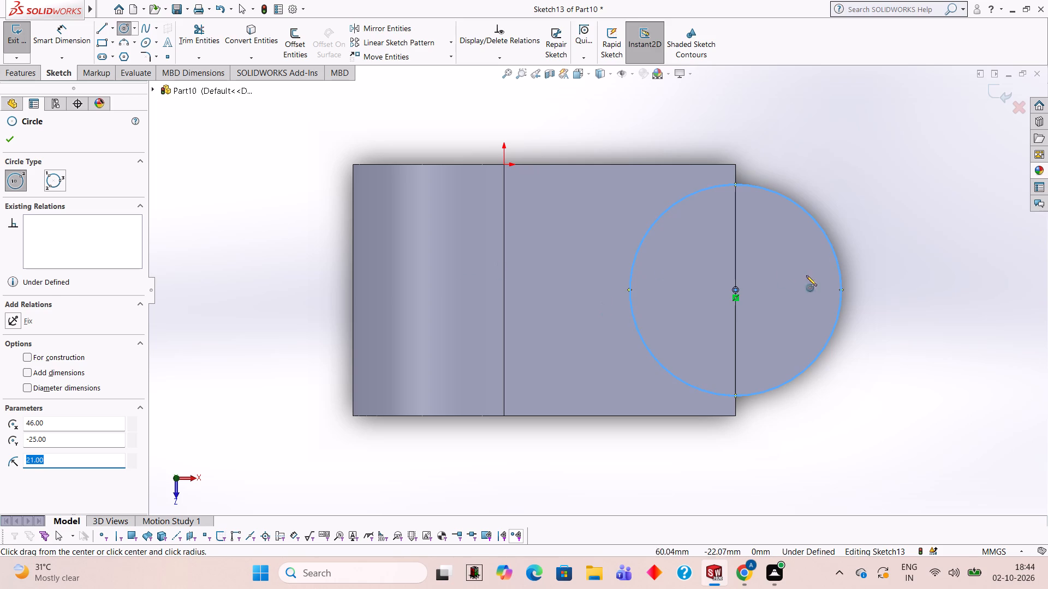
Draw a 15 mm radius circle concentric with the 21 mm radius circle.
left_click(734, 289)
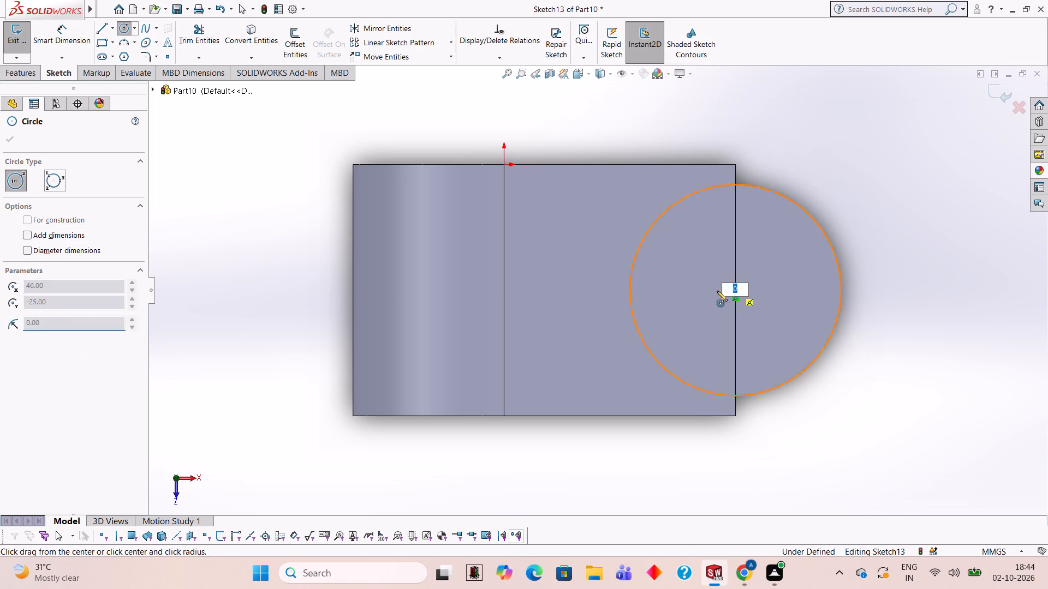
key("1")
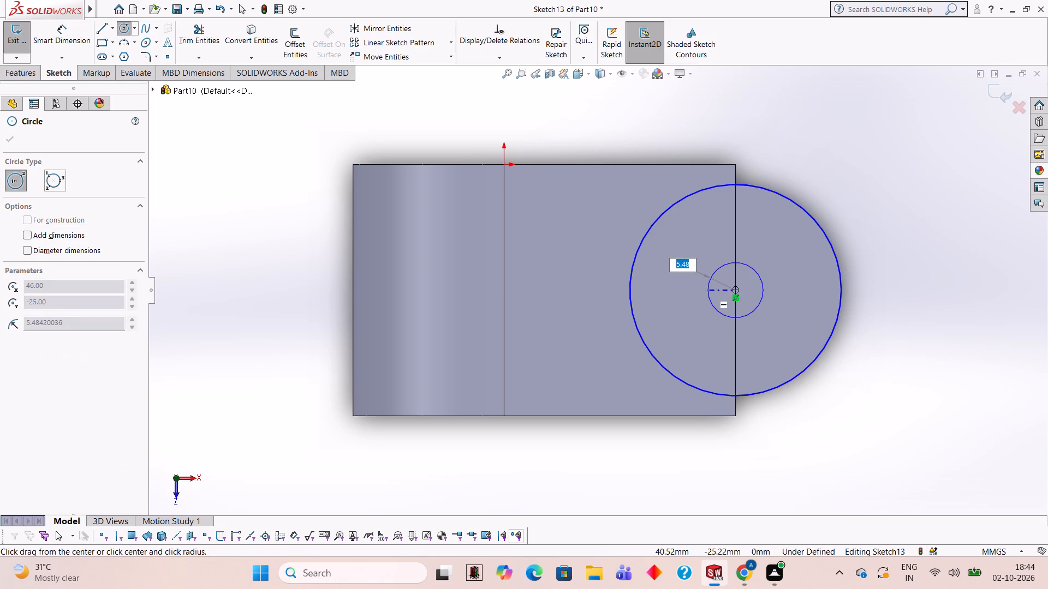
key("5")
key("Return")
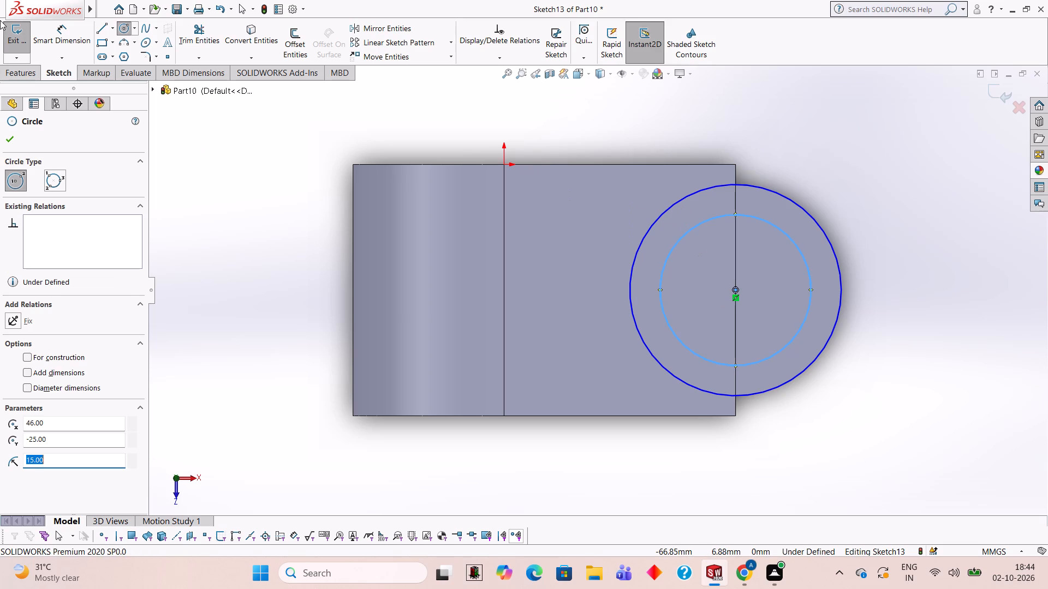
Draw a line along the lower leg's end edge across the outer circle and trim away both circles' halves lying over the leg.
left_click(104, 27)
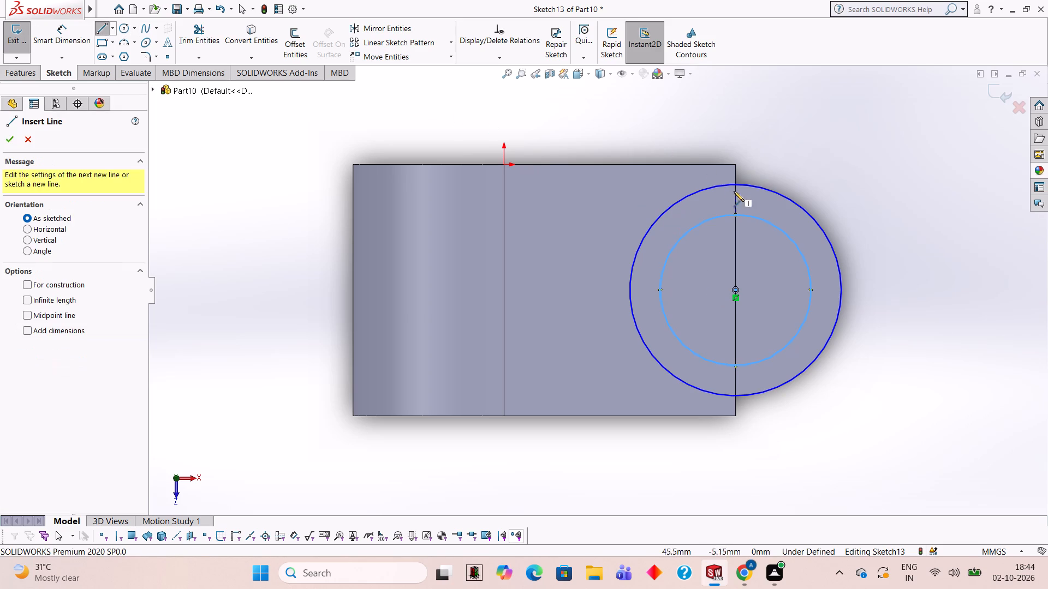
left_click(735, 185)
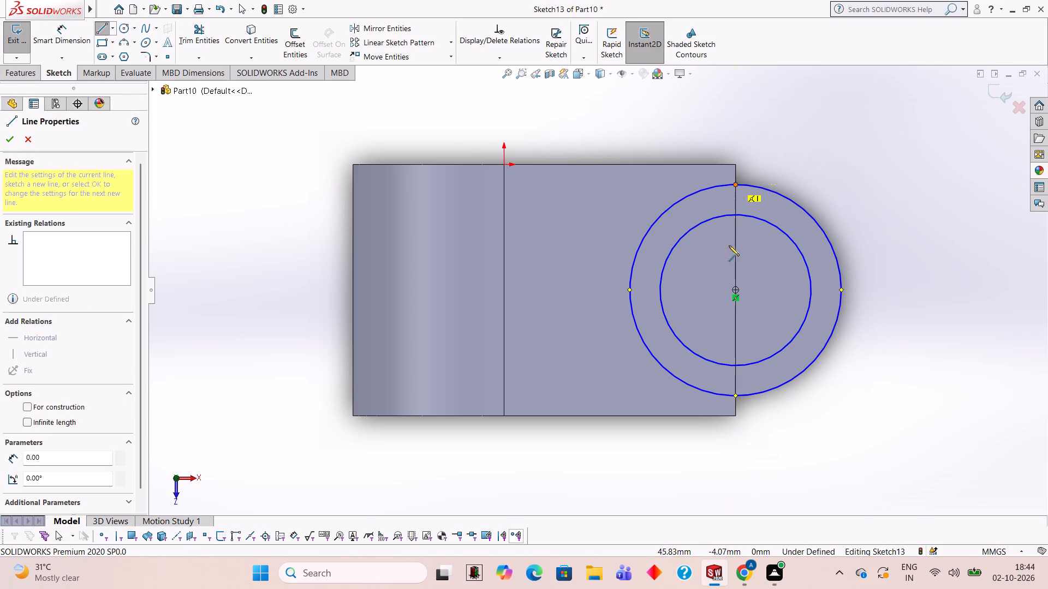
left_click(736, 396)
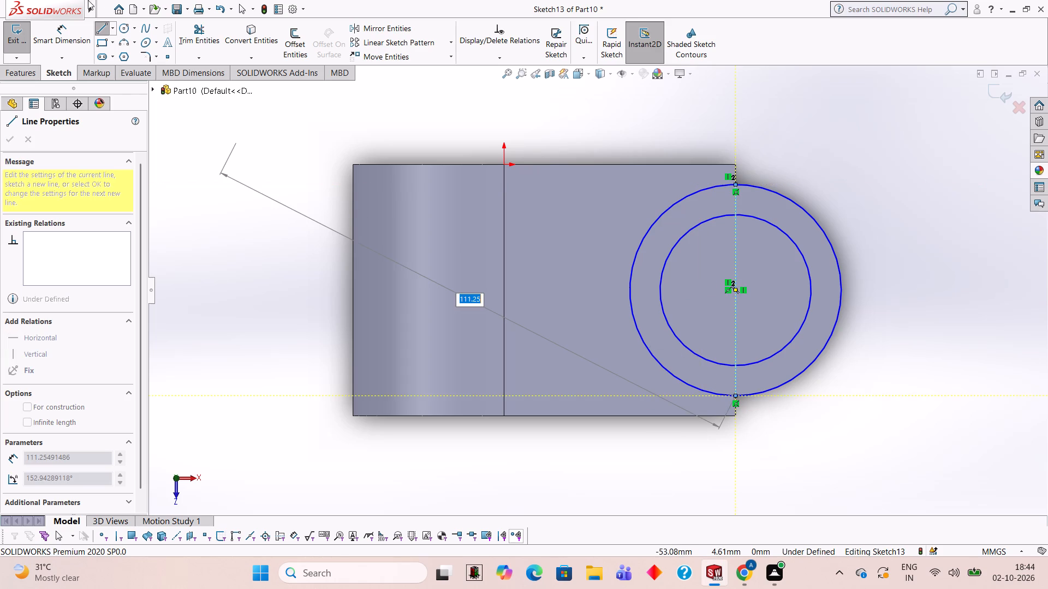
left_click(190, 41)
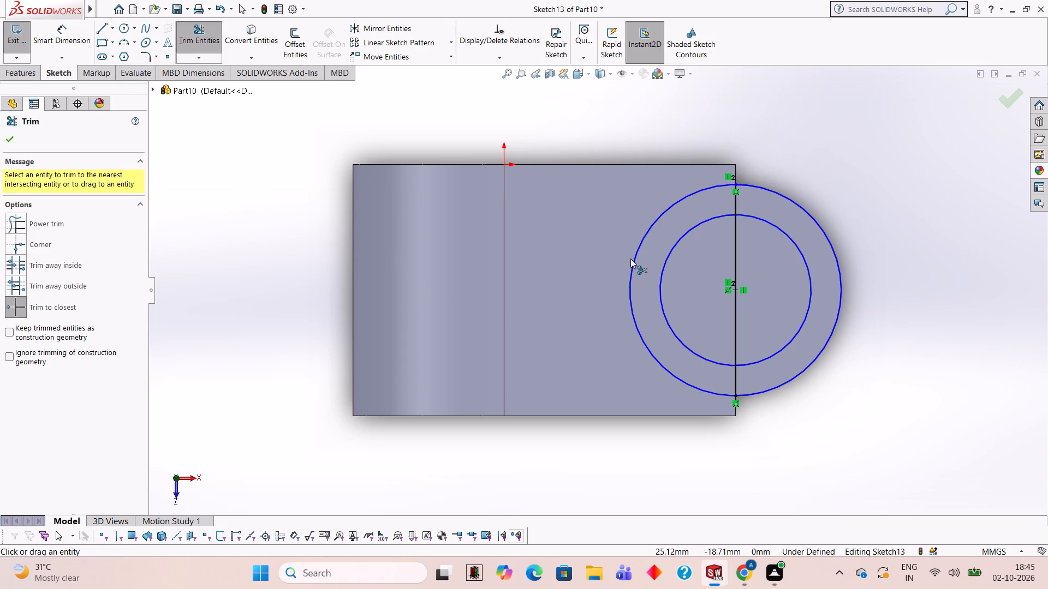
left_click(634, 261)
left_click(662, 273)
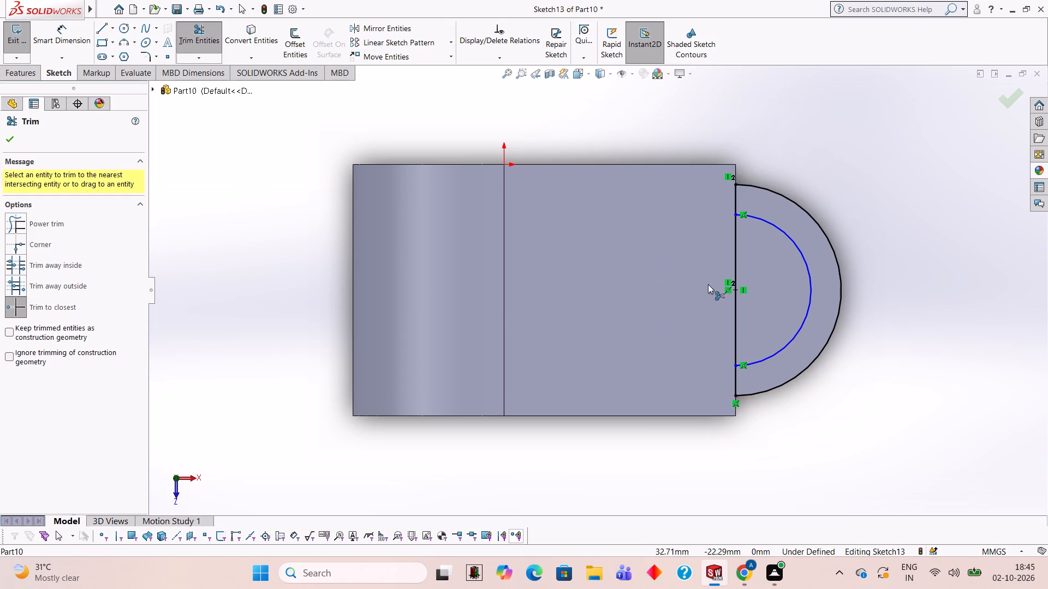
middle_click_drag(592, 298, 590, 297)
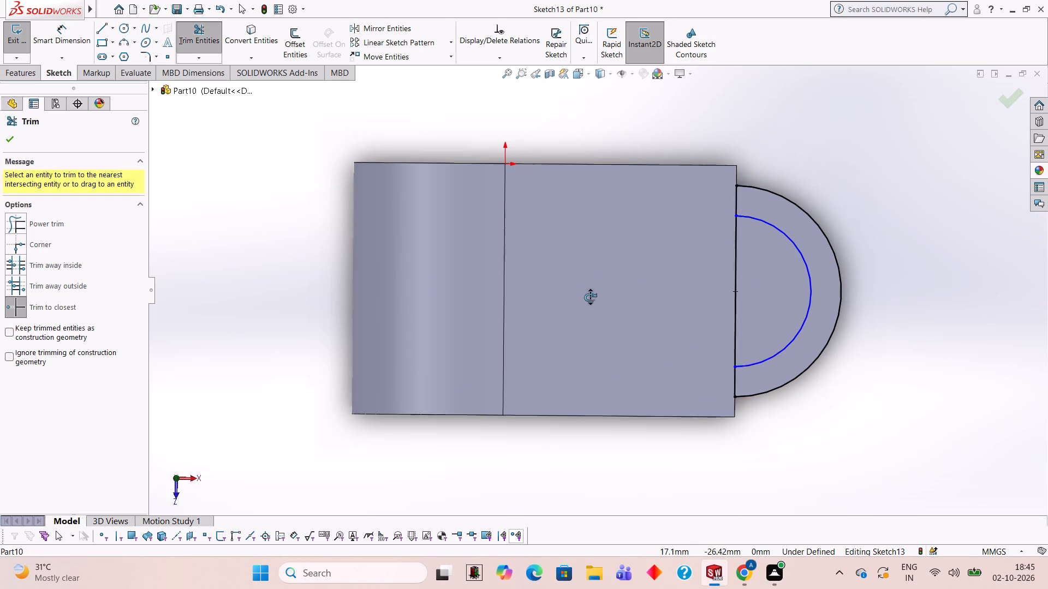
middle_click_drag(590, 297, 574, 205)
middle_click_drag(606, 305, 606, 235)
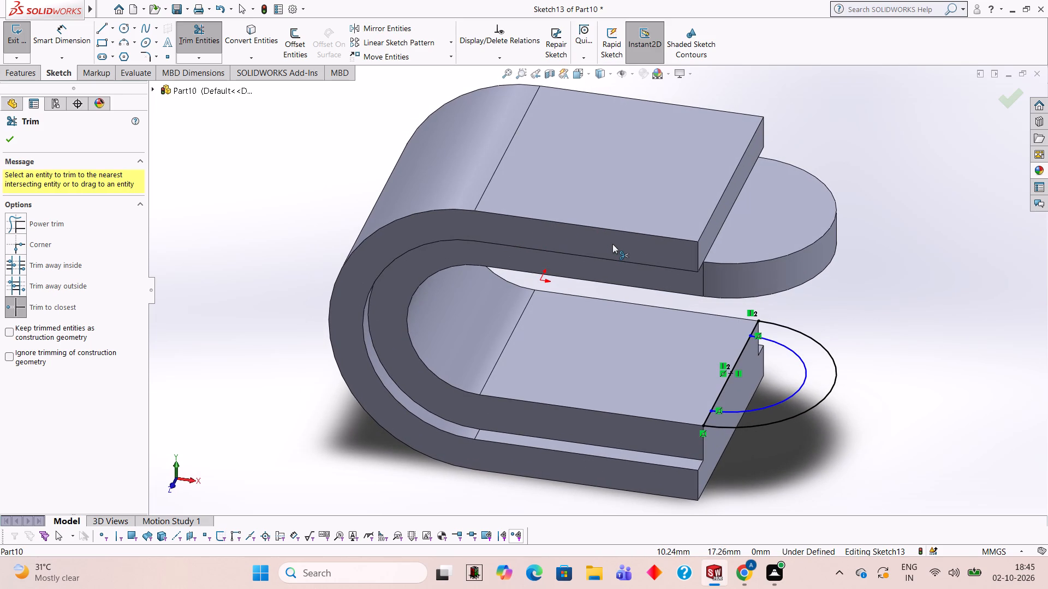
Extrude both half-circle regions on the lower leg 8 mm in the reversed direction, merged with the body.
left_click(22, 79)
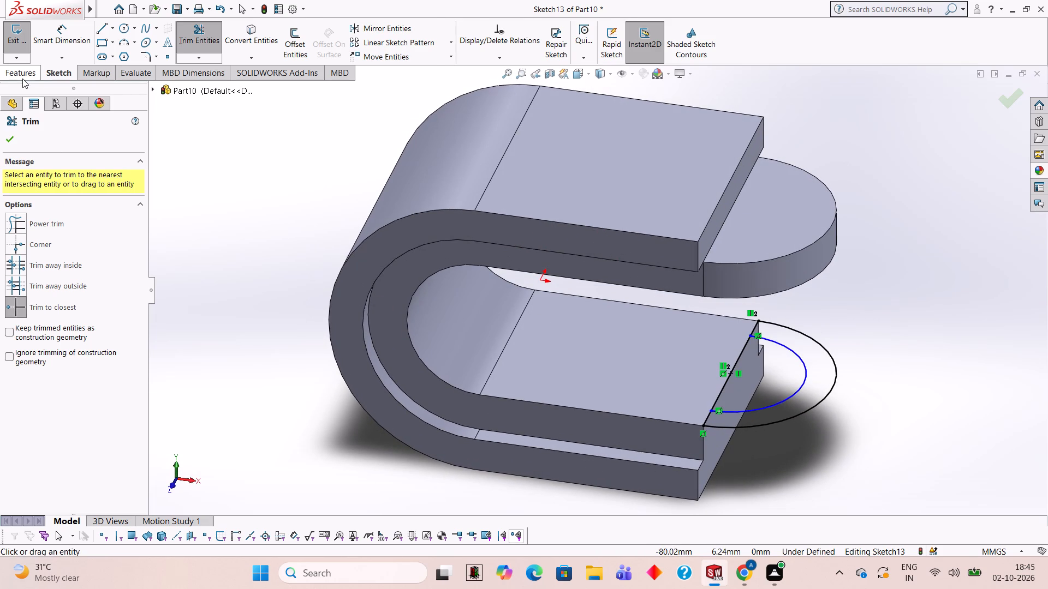
left_click(20, 55)
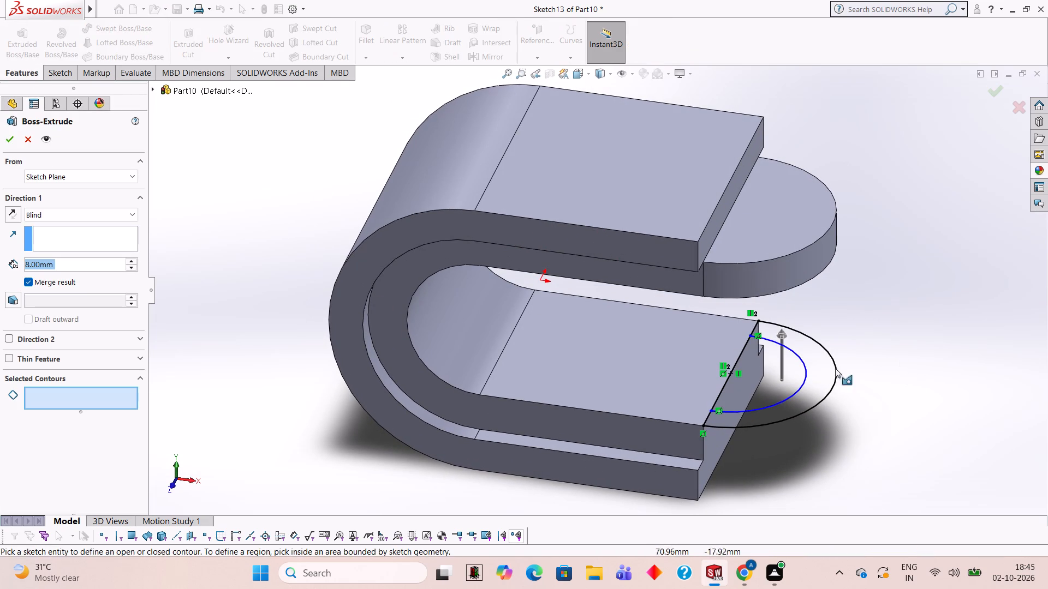
left_click(781, 369)
left_click(811, 383)
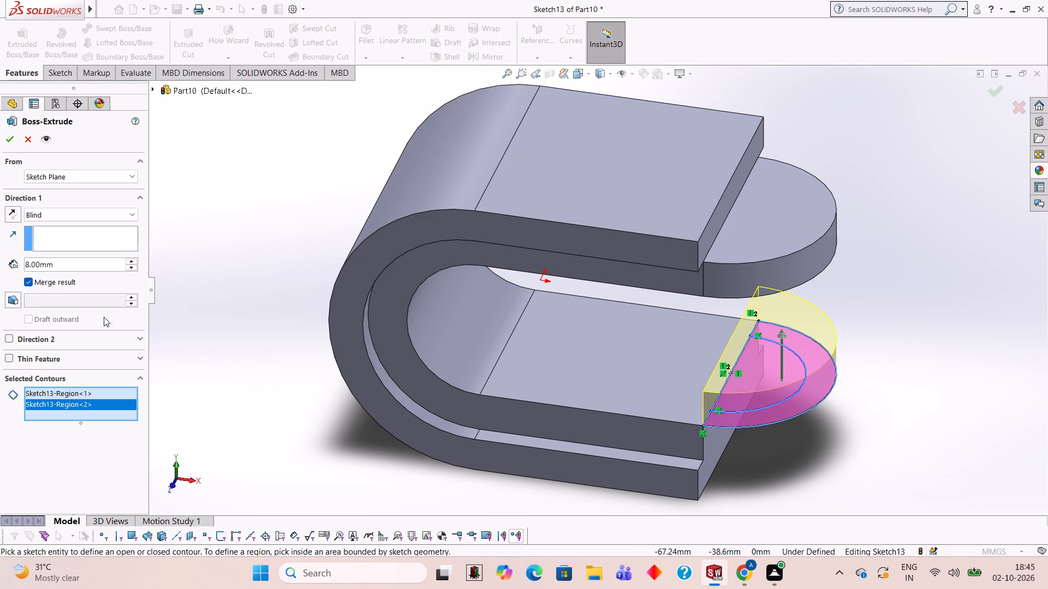
left_click(14, 209)
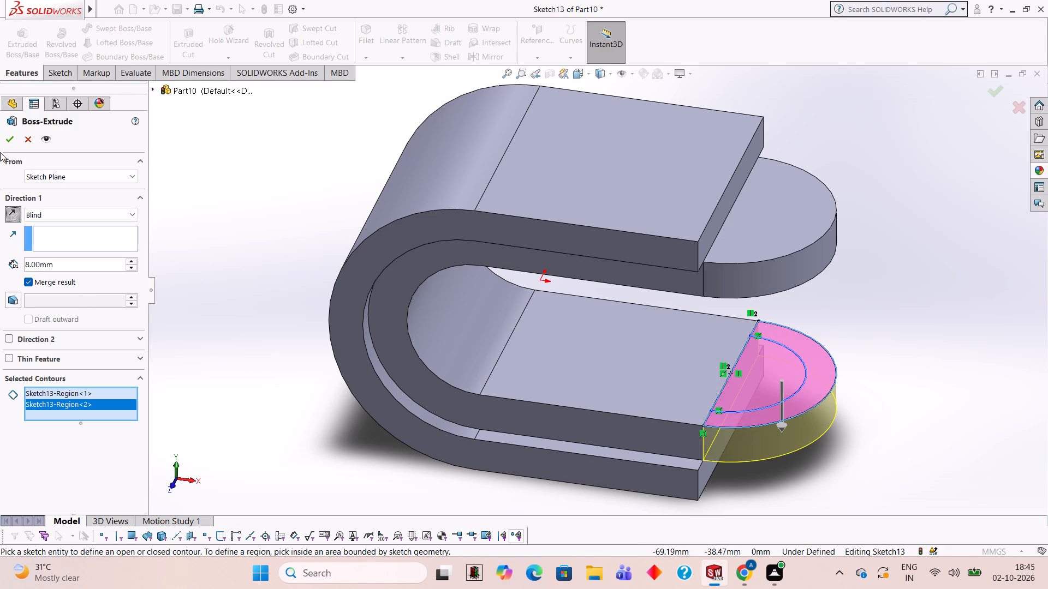
left_click(5, 141)
left_click(224, 224)
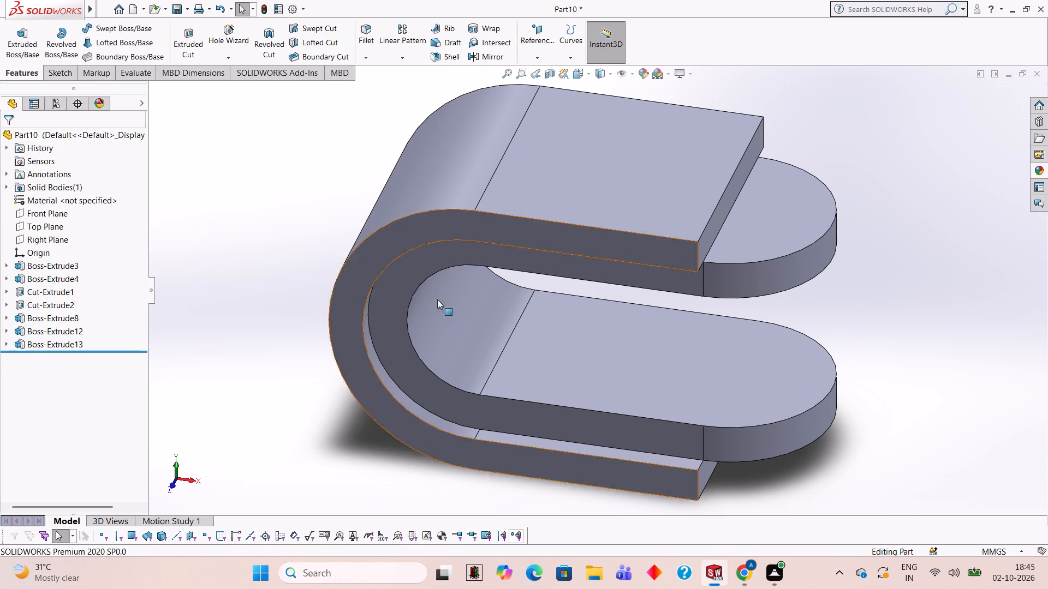
Open a new sketch on the upper leg's flat outer face, viewed square to the face.
middle_click_drag(728, 382, 733, 256)
middle_click_drag(739, 346, 733, 265)
scroll(734, 265, "up", 1)
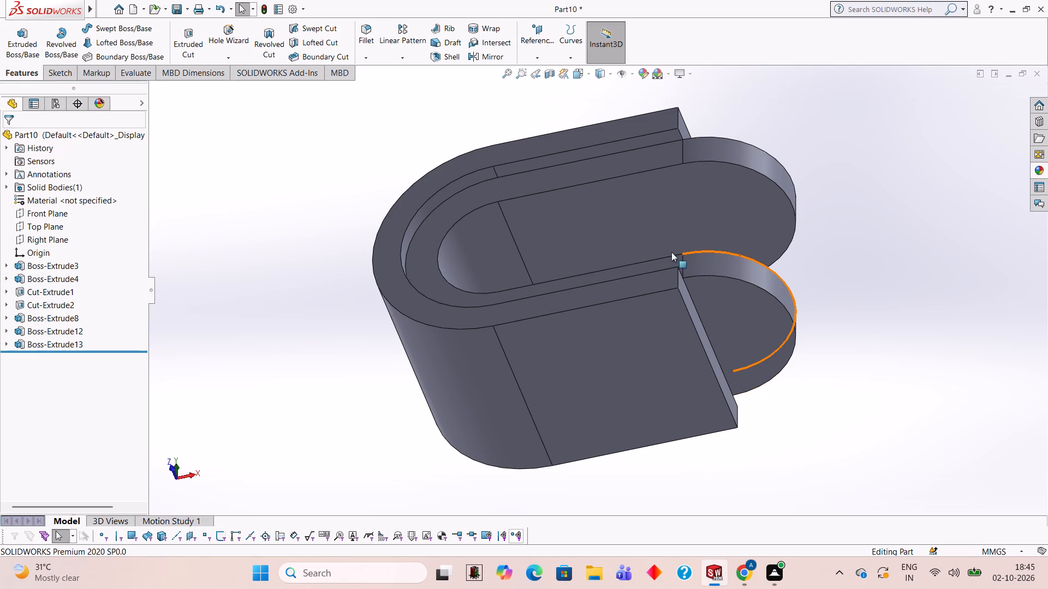
middle_click_drag(648, 207, 657, 351)
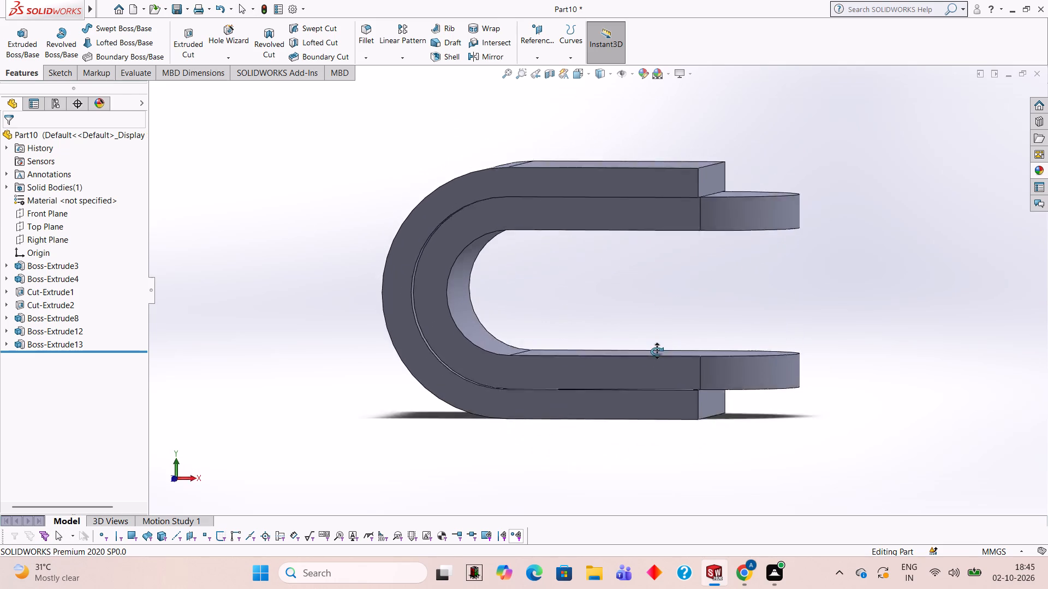
middle_click_drag(657, 351, 670, 392)
left_click(641, 162)
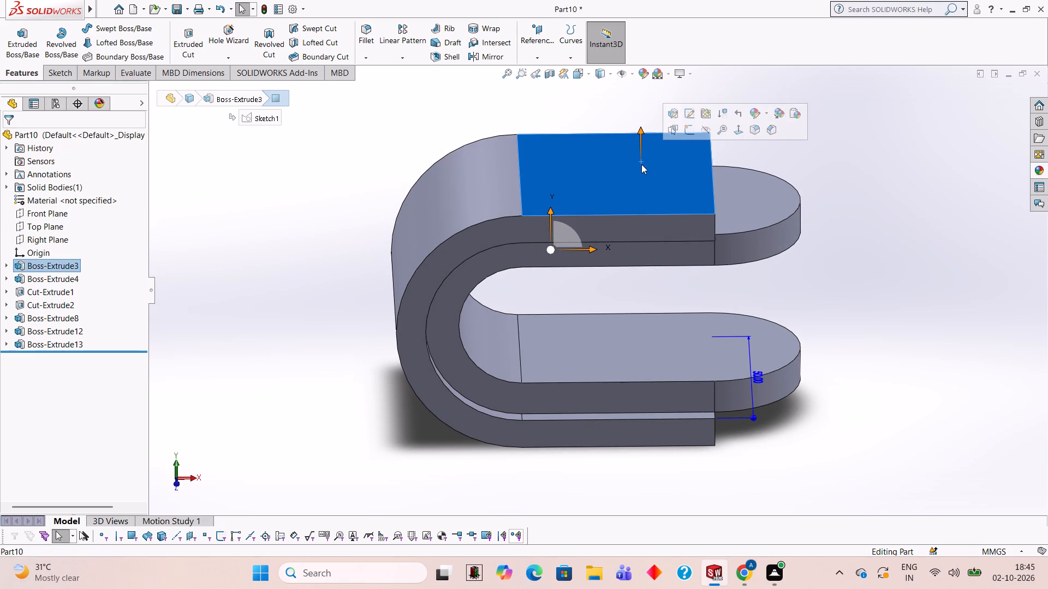
left_click(693, 126)
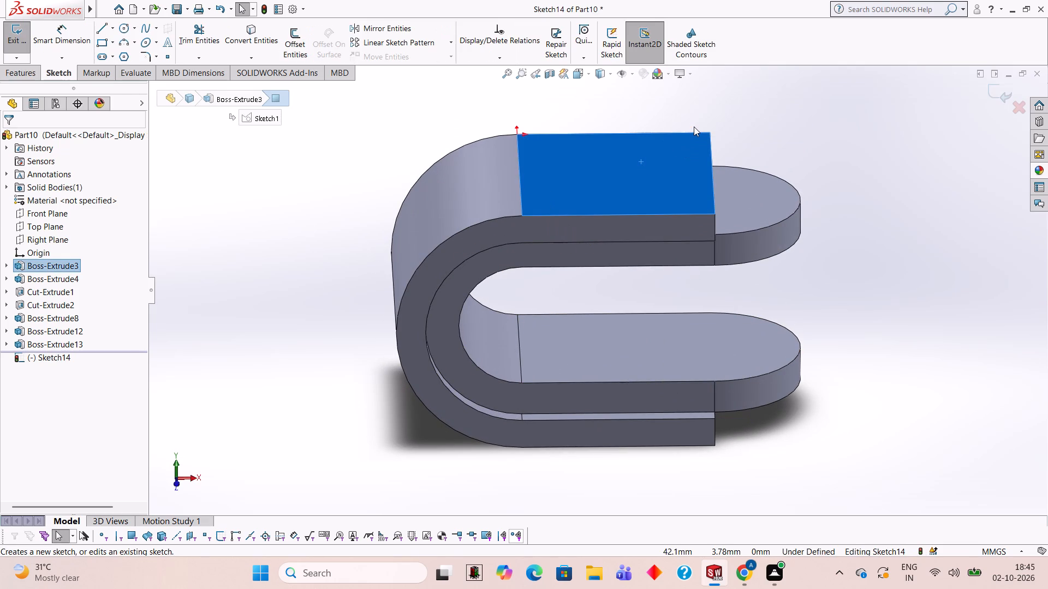
key("ctrl+8")
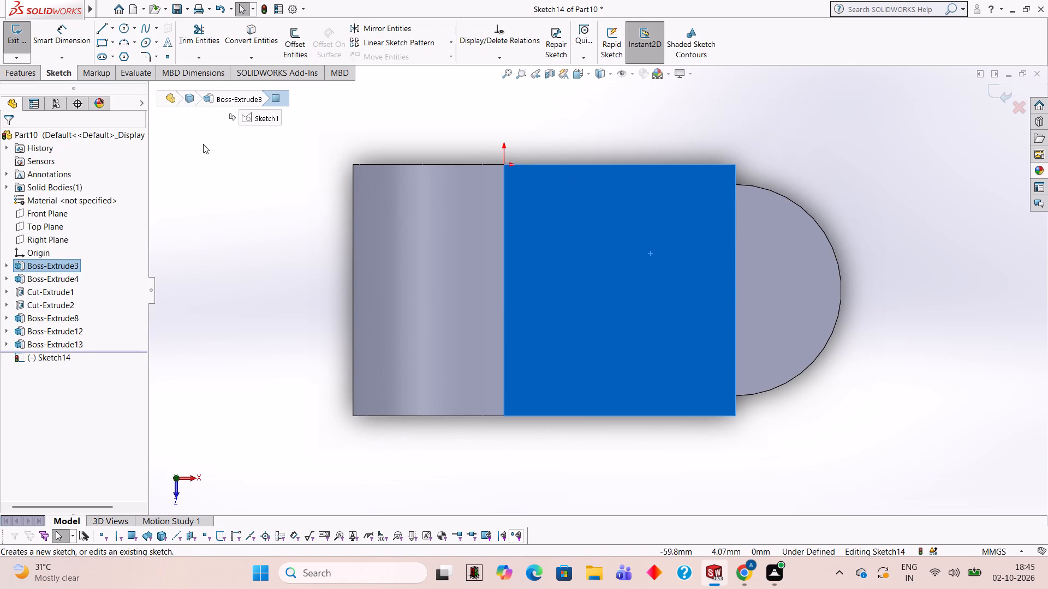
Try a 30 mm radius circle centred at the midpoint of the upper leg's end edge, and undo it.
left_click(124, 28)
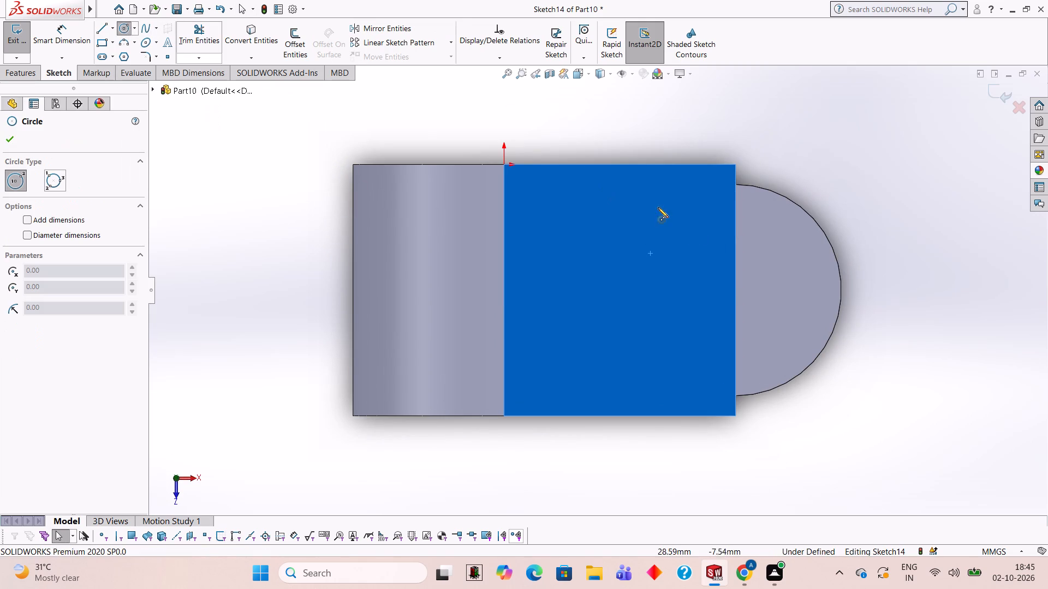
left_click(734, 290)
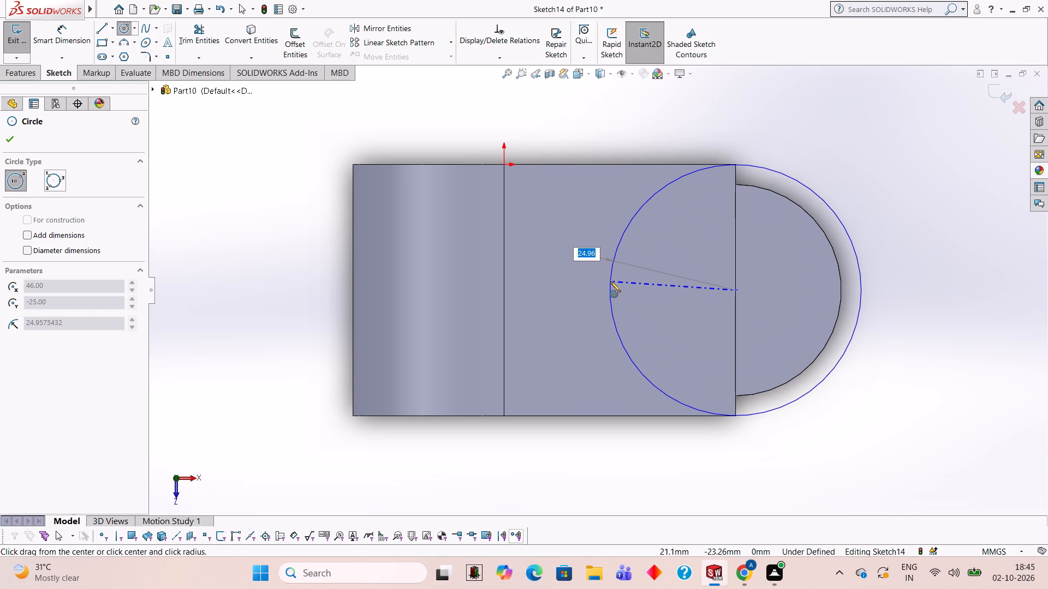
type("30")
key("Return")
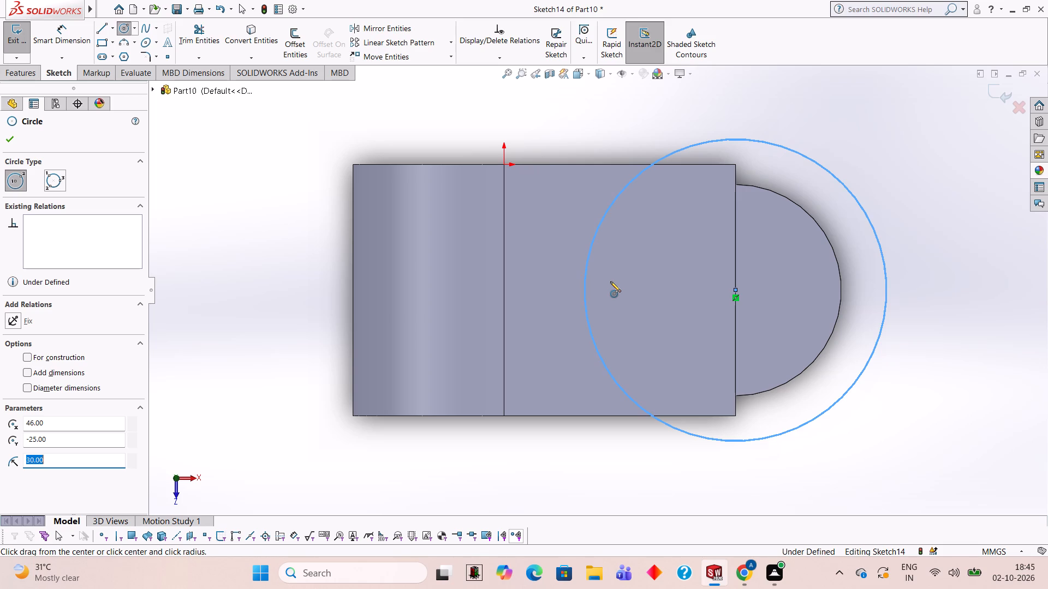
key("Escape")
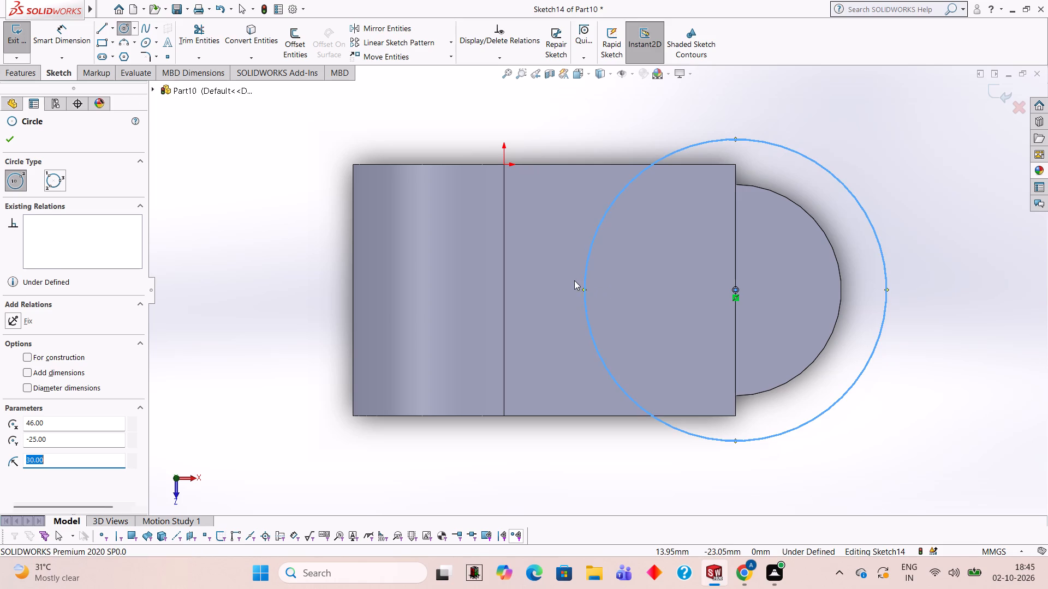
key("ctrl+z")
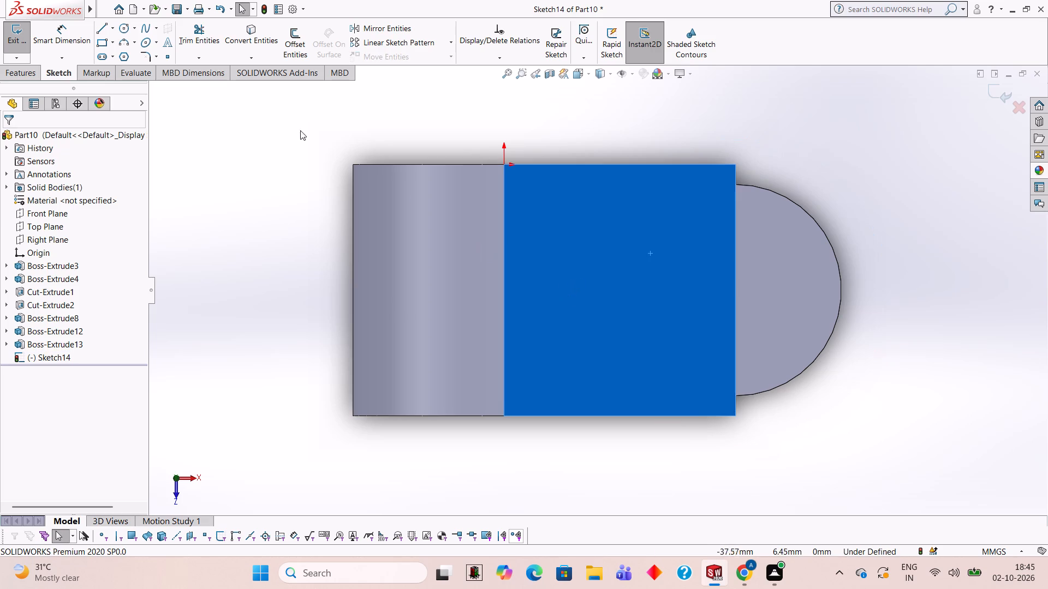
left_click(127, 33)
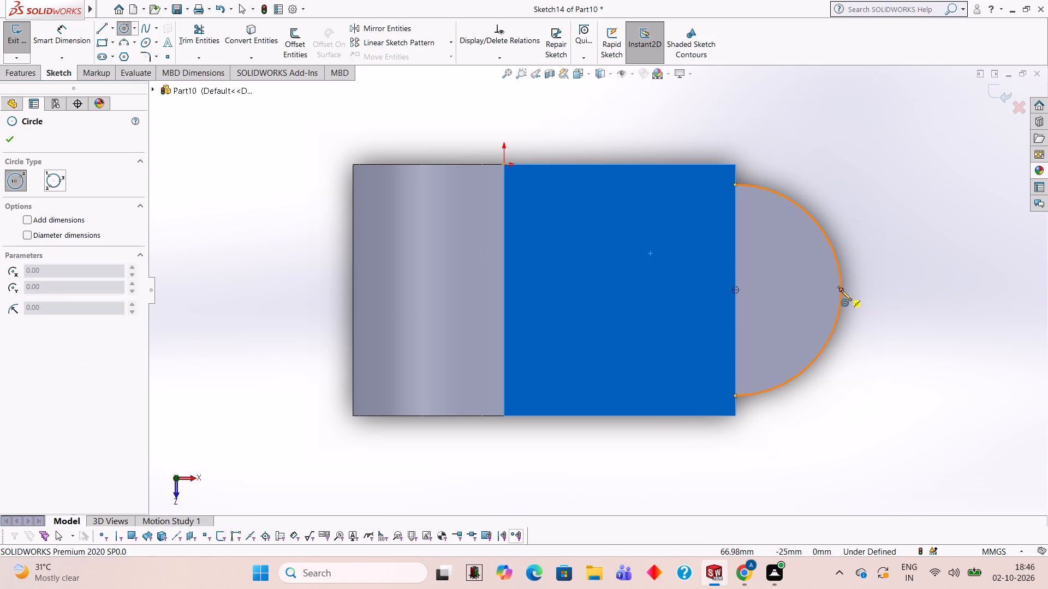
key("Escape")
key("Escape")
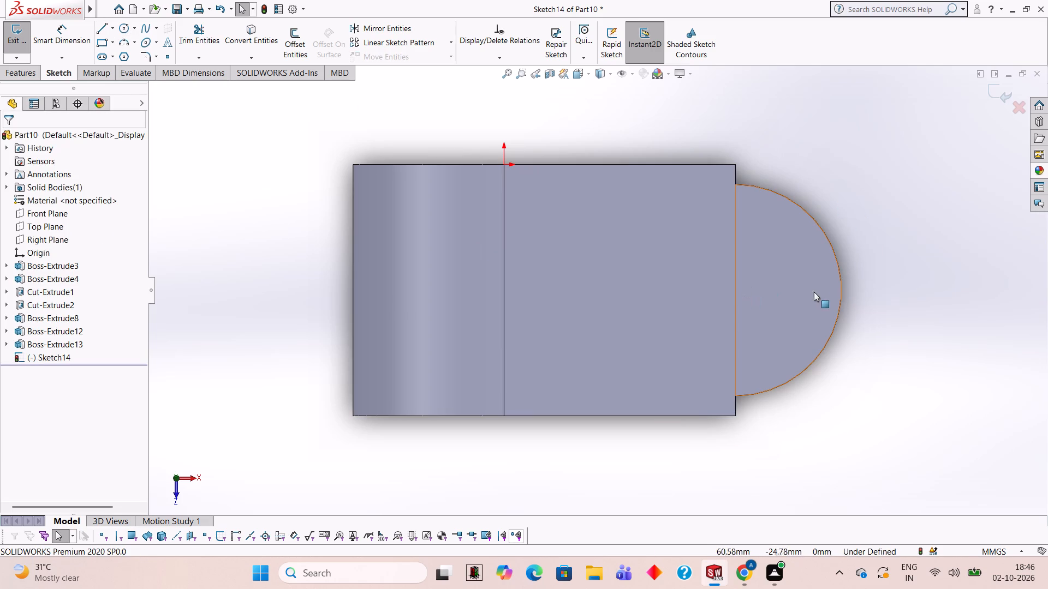
Draw a 25 mm radius circle centred at the midpoint of the upper leg's outer end edge.
left_click(125, 29)
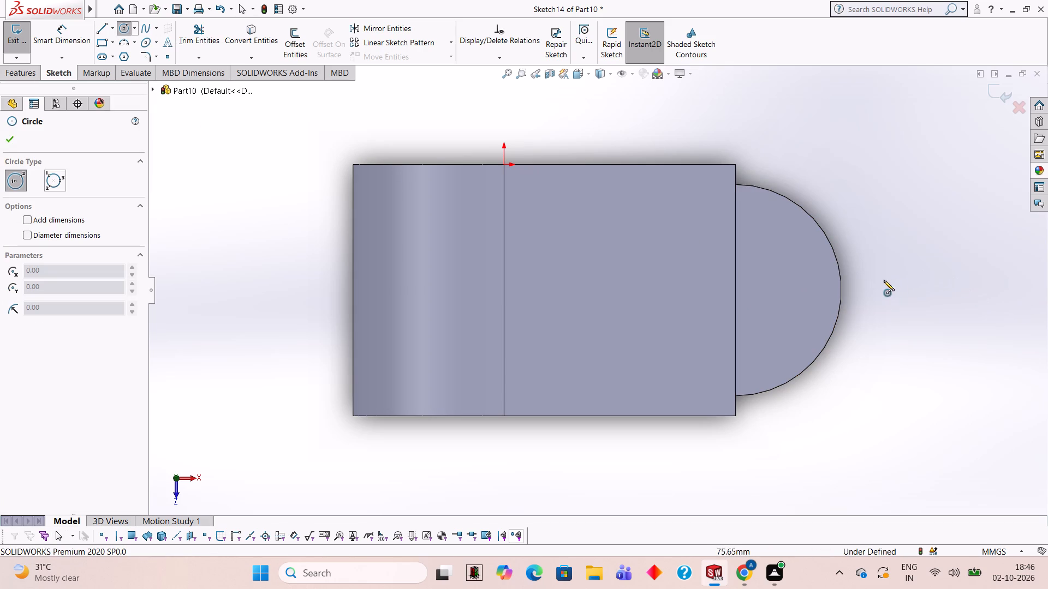
left_click(733, 289)
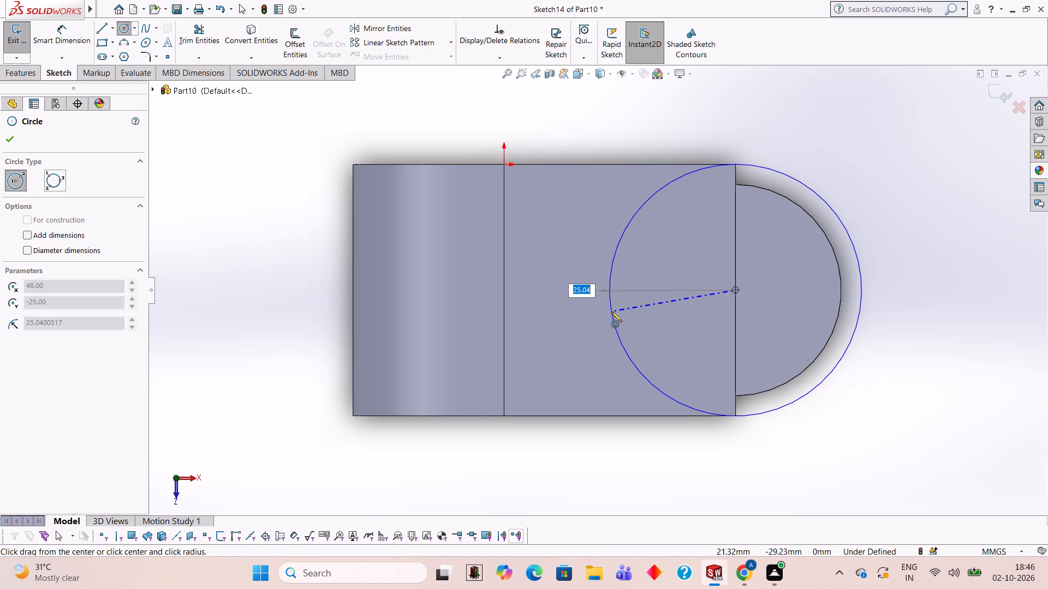
type("25")
key("Return")
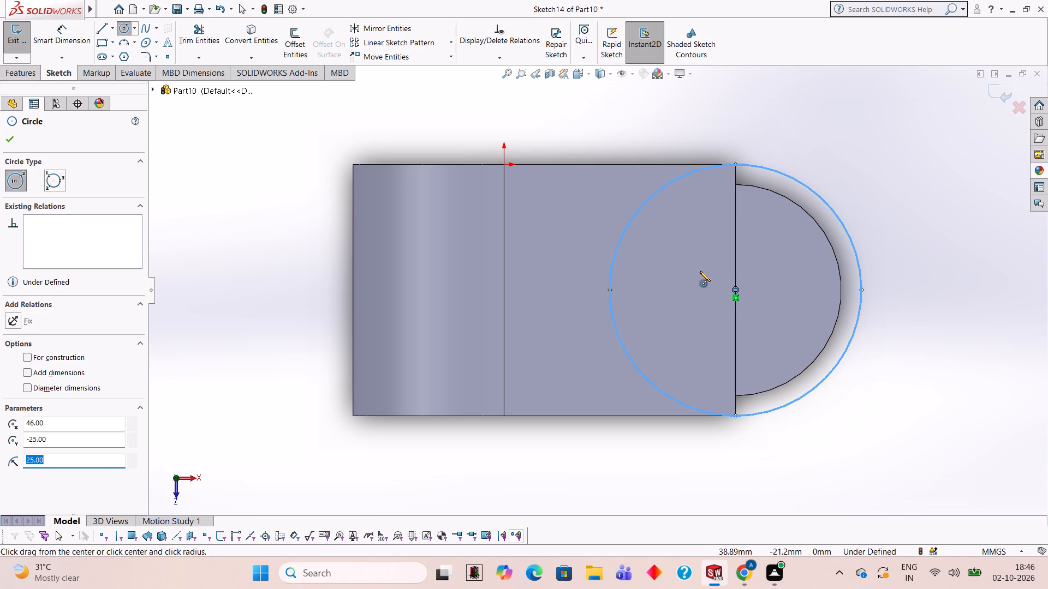
Draw a line along the upper leg's end edge across the circle and trim away the circle's half lying over the leg.
left_click(104, 34)
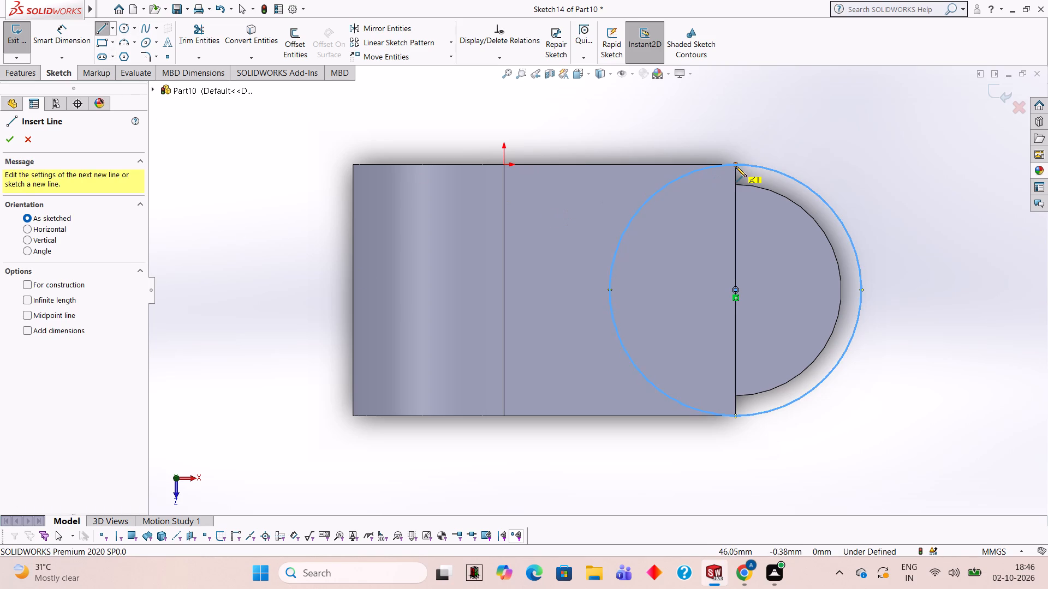
left_click(736, 166)
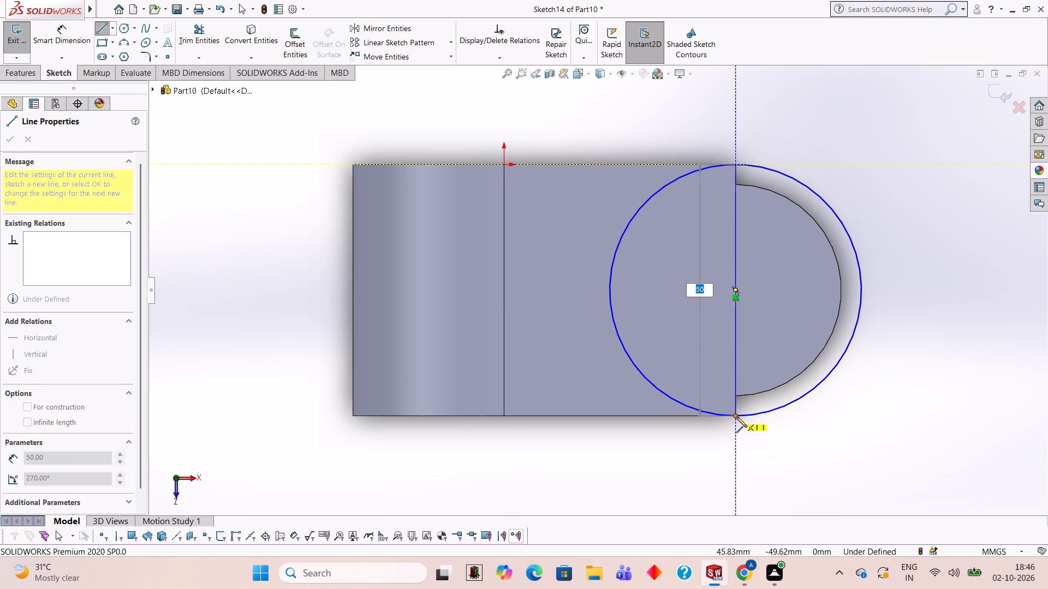
left_click(734, 415)
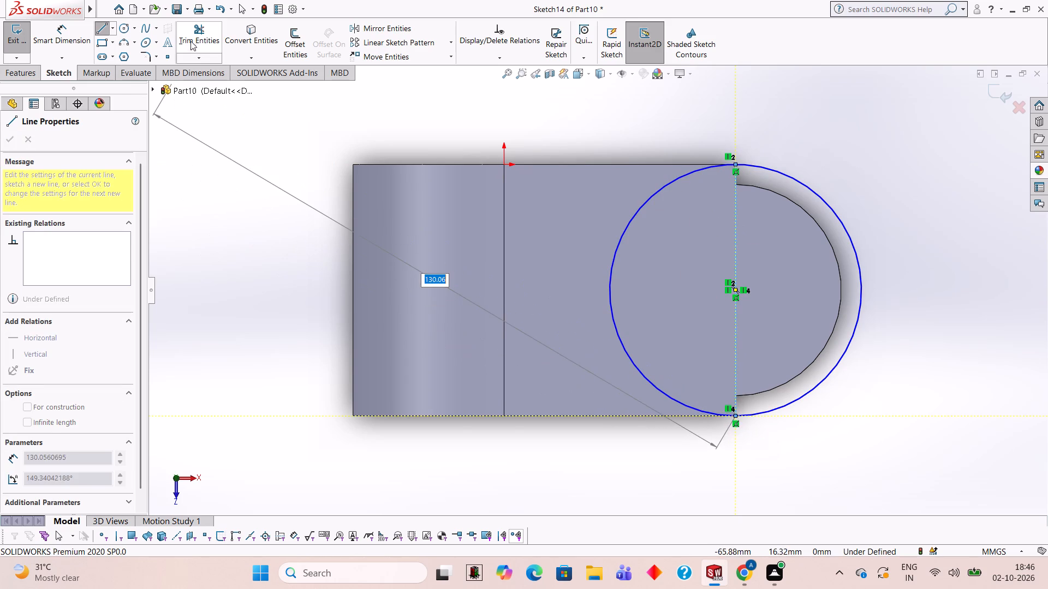
left_click(190, 41)
left_click(609, 276)
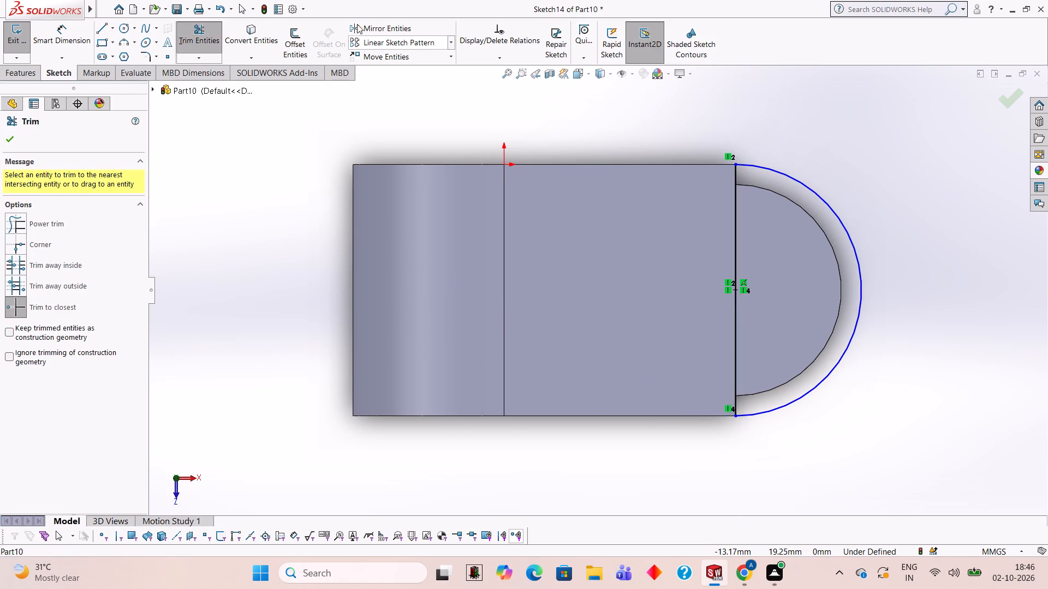
Draw a 23 mm radius circle concentric with the 25 mm radius arc.
left_click(122, 32)
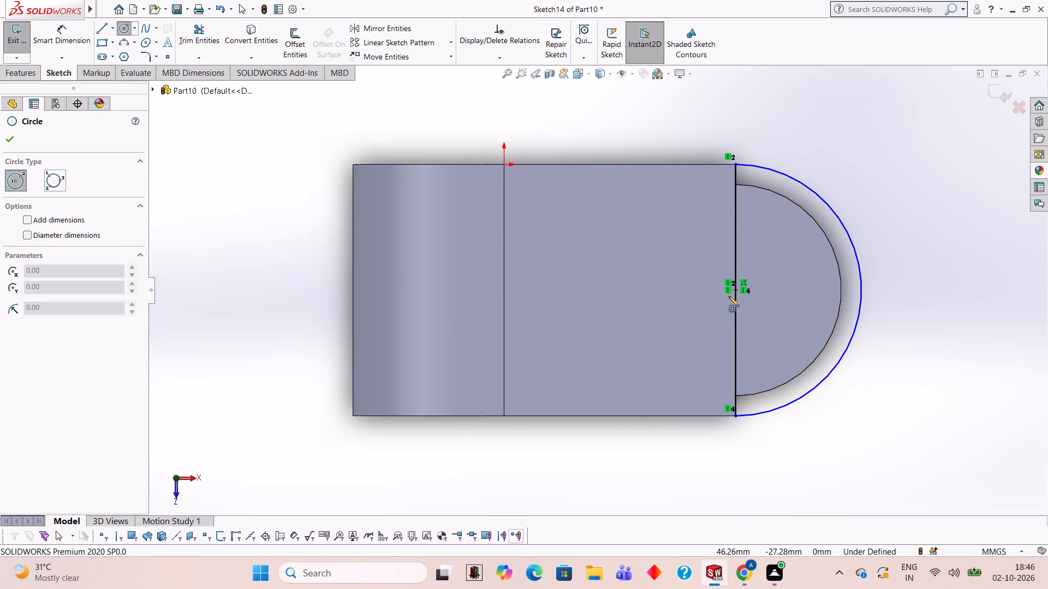
left_click(733, 289)
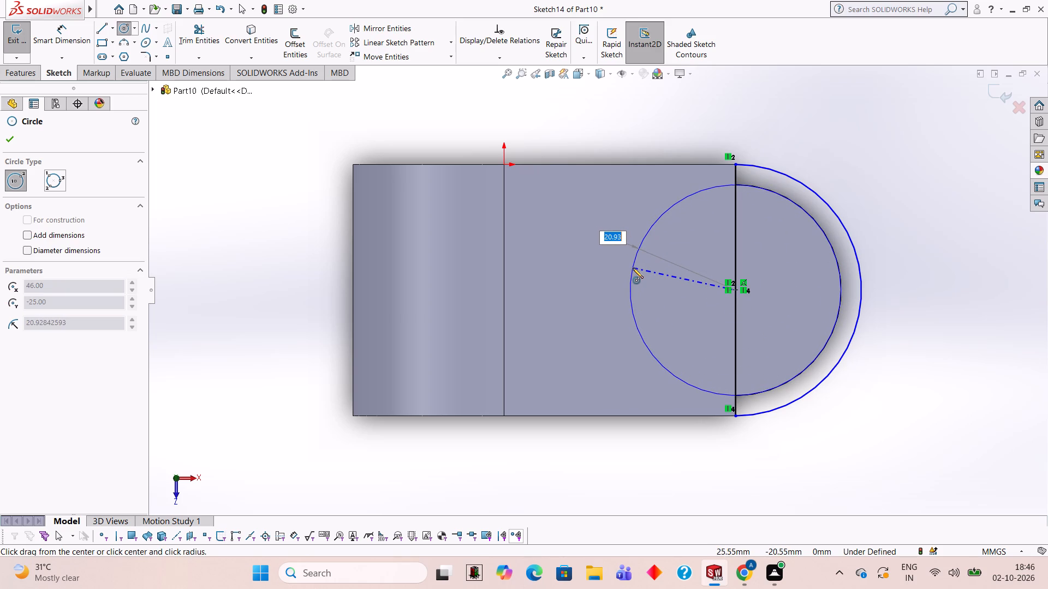
type("23")
key("Return")
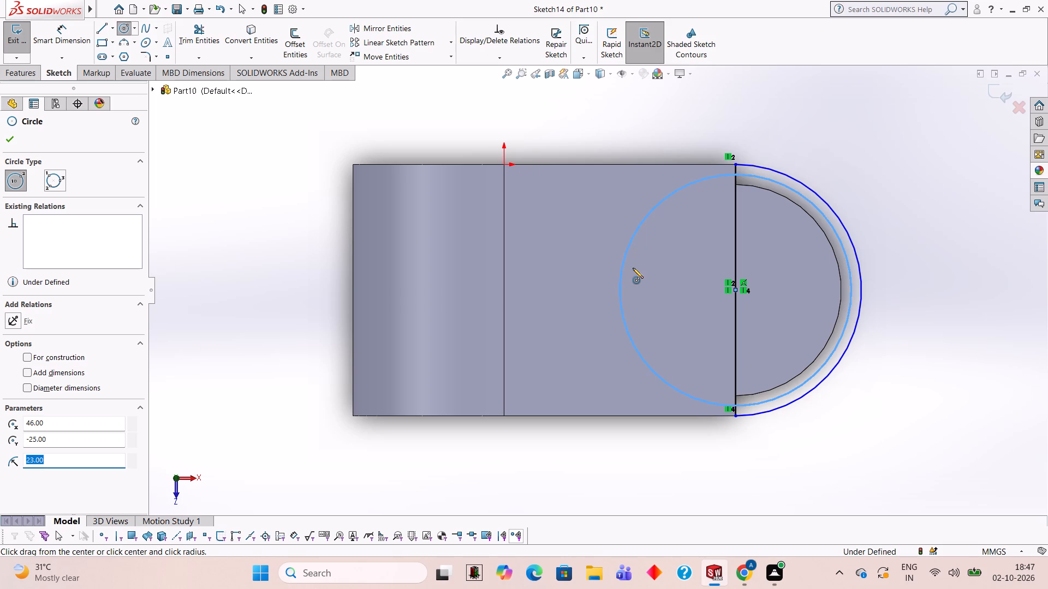
Examine the new sketch arcs against the rounded leg ends from above, the side and below.
middle_click_drag(763, 448, 746, 336)
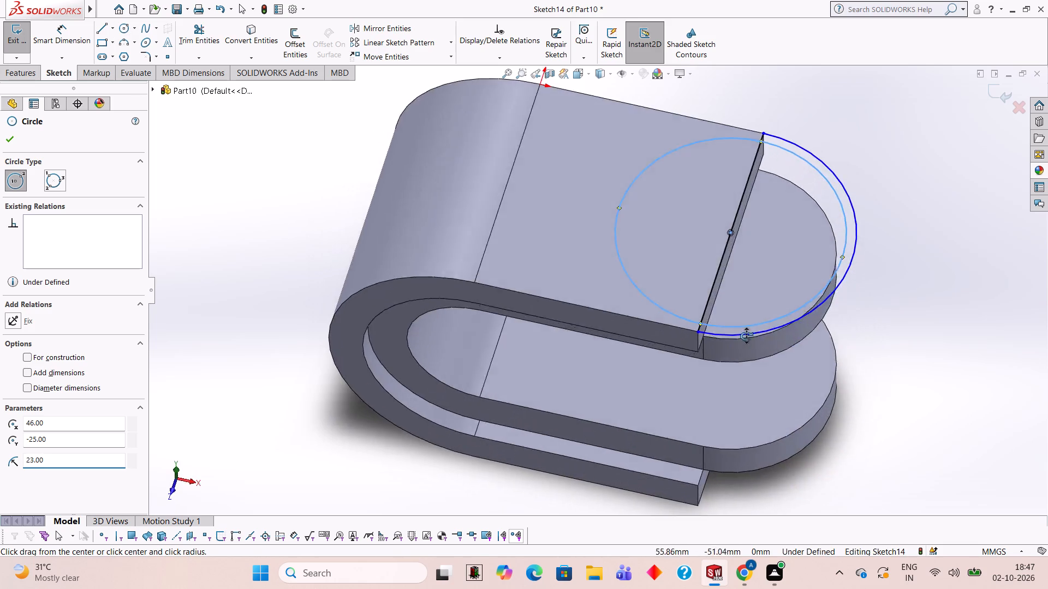
middle_click_drag(746, 336, 749, 109)
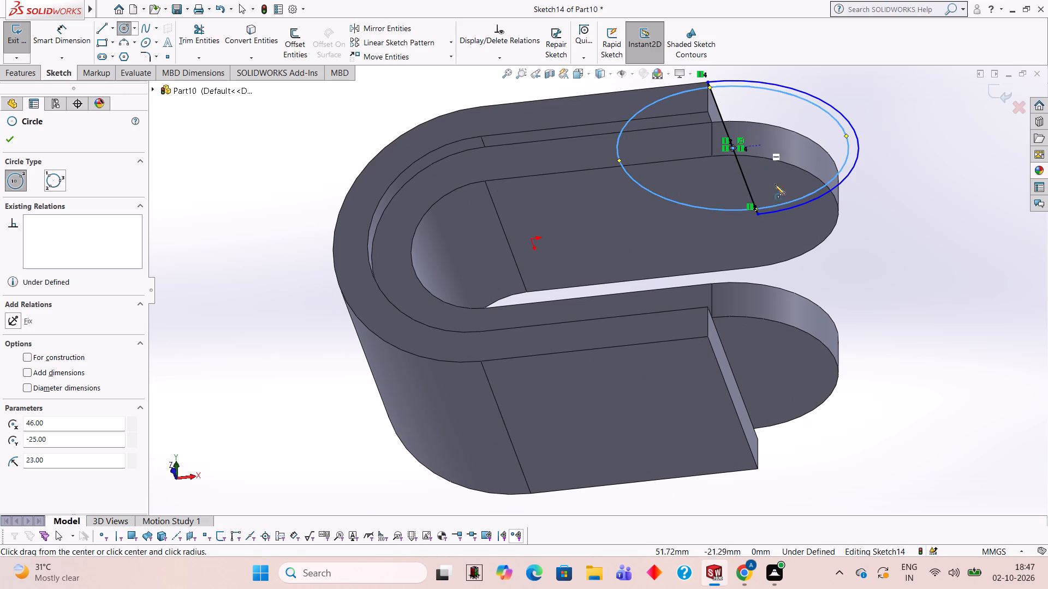
middle_click_drag(777, 152, 788, 95)
middle_click_drag(767, 208, 769, 123)
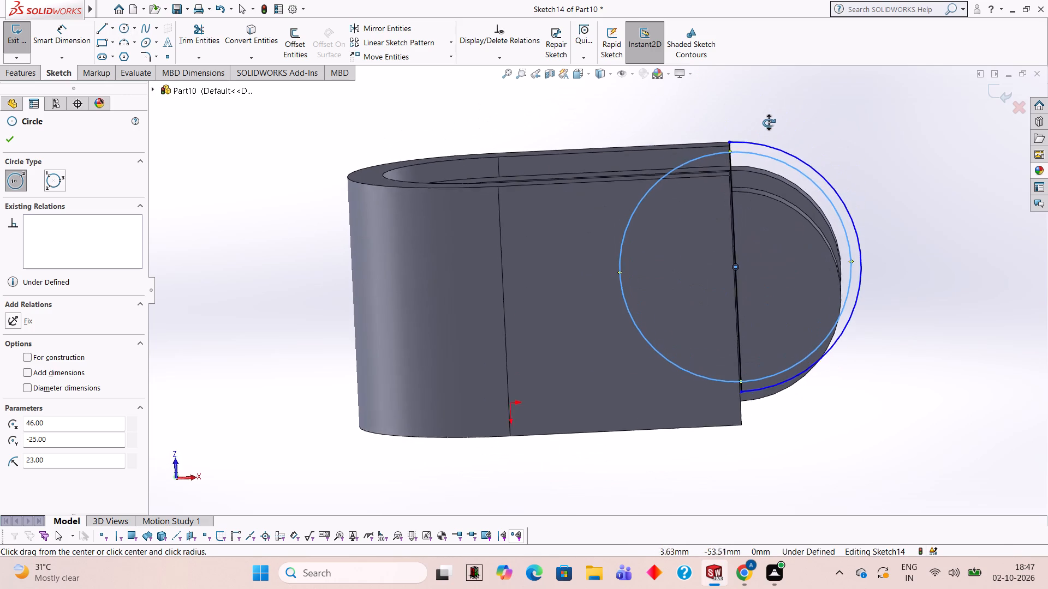
middle_click_drag(769, 123, 768, 386)
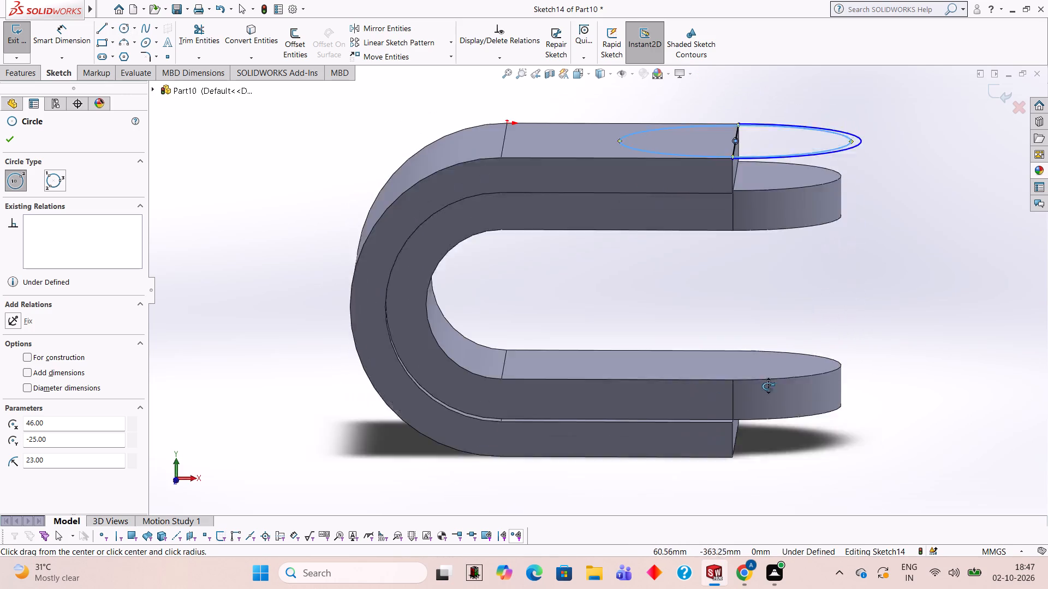
middle_click_drag(768, 386, 769, 393)
middle_click_drag(704, 224, 708, 407)
middle_click_drag(728, 410, 681, 220)
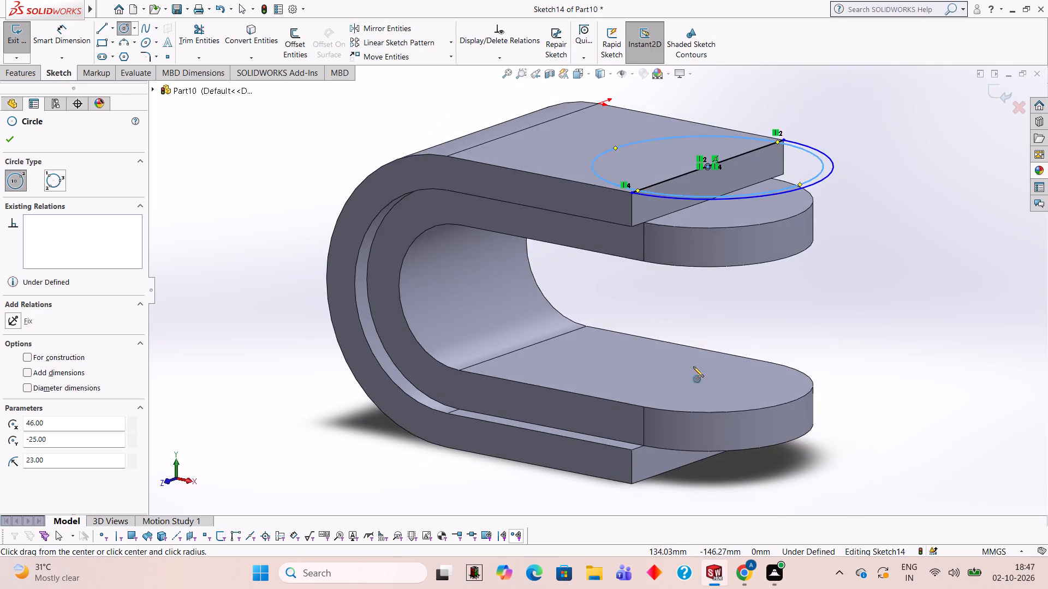
middle_click_drag(693, 366, 712, 202)
middle_click_drag(712, 298, 736, 184)
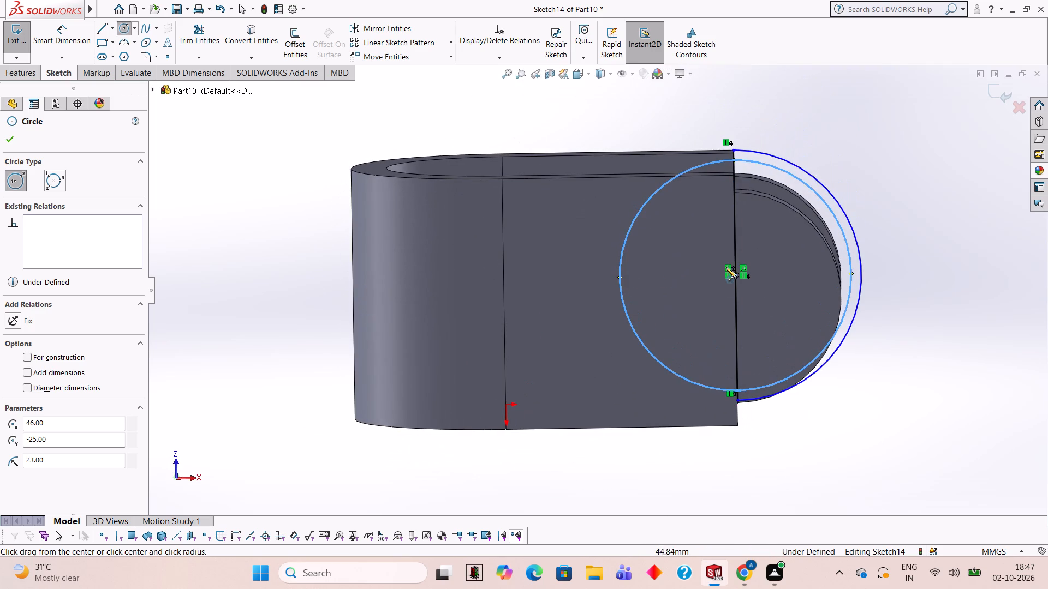
middle_click_drag(725, 277, 727, 223)
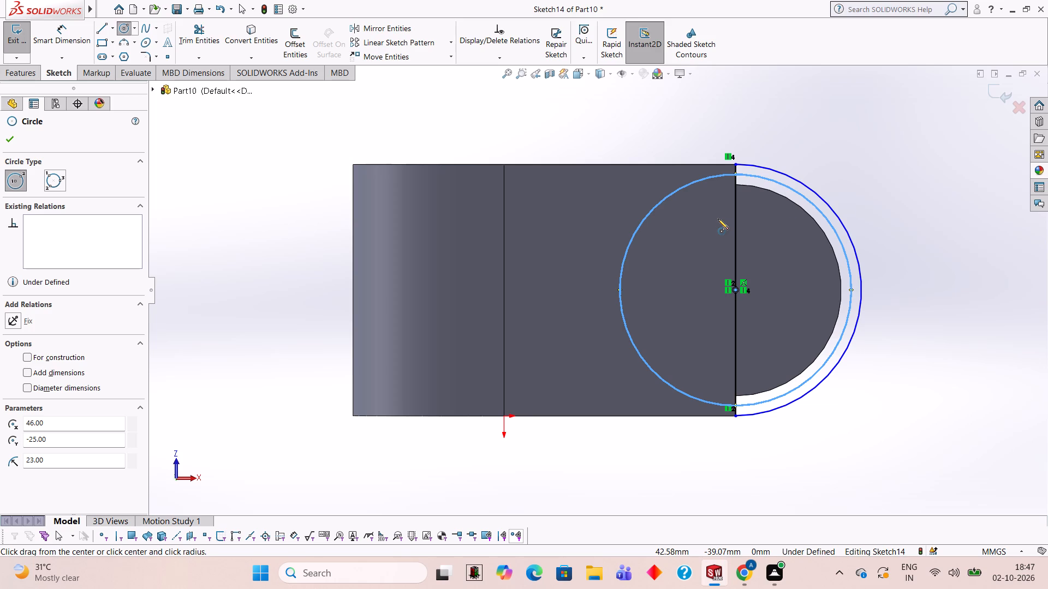
Undo the 23 mm radius circle in the sketch at the upper leg's end.
middle_click_drag(622, 215, 645, 447)
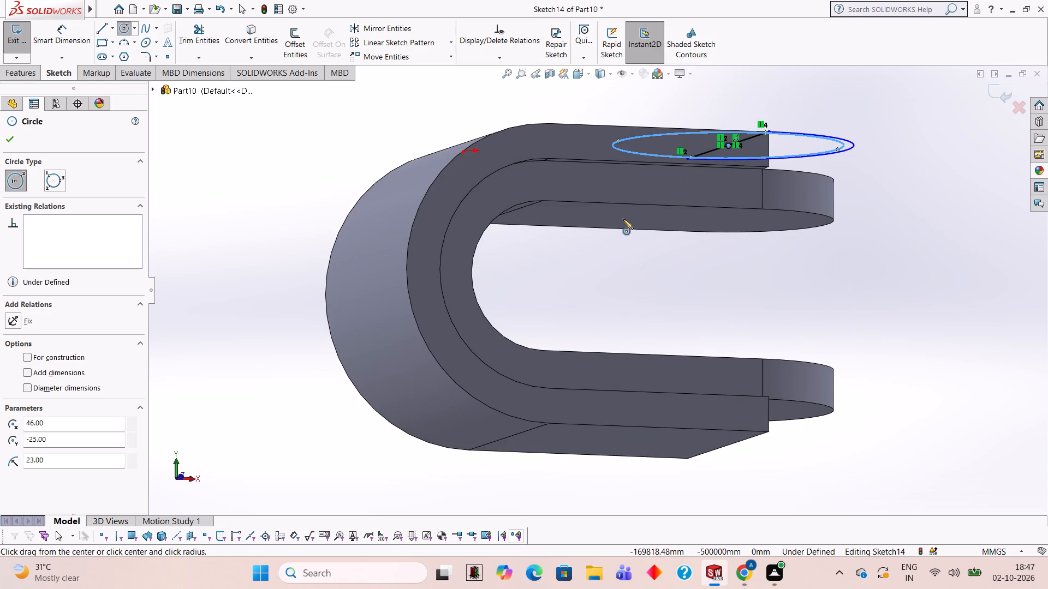
middle_click_drag(621, 322, 604, 233)
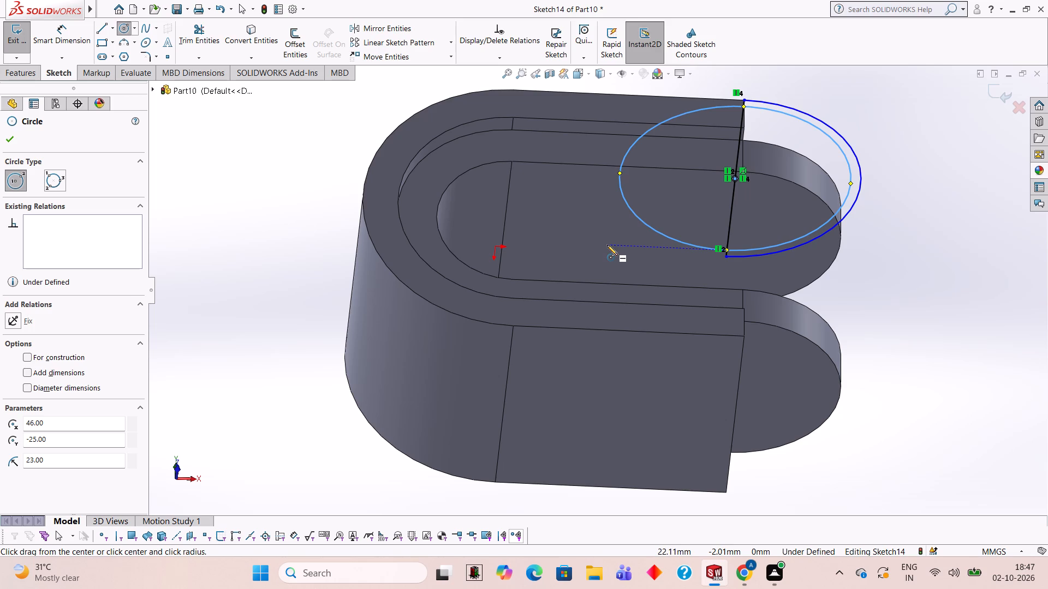
middle_click_drag(686, 305, 688, 306)
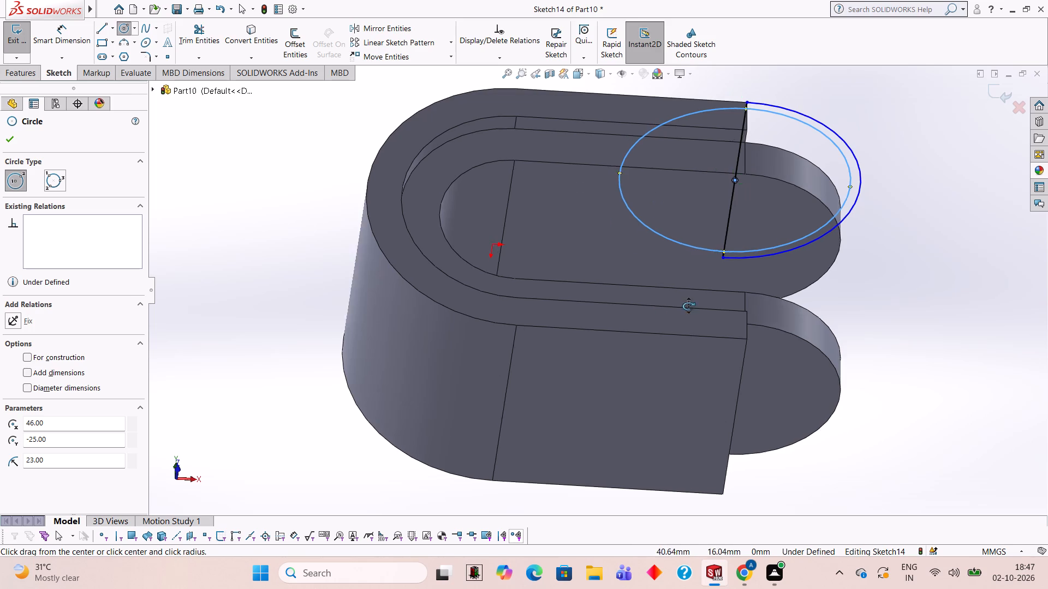
middle_click_drag(688, 306, 671, 411)
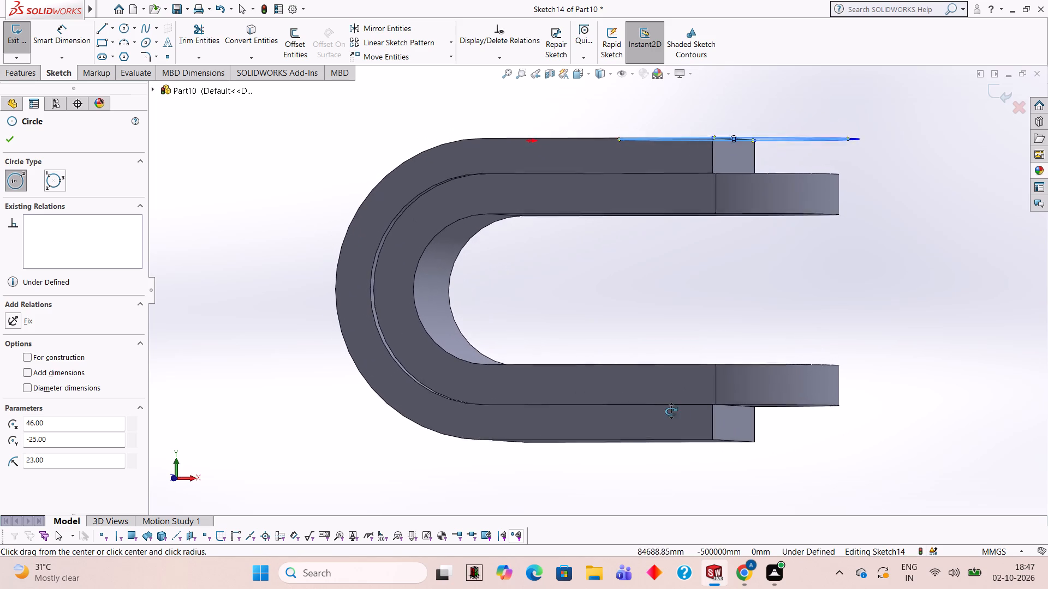
middle_click_drag(671, 411, 681, 419)
middle_click_drag(672, 271, 652, 379)
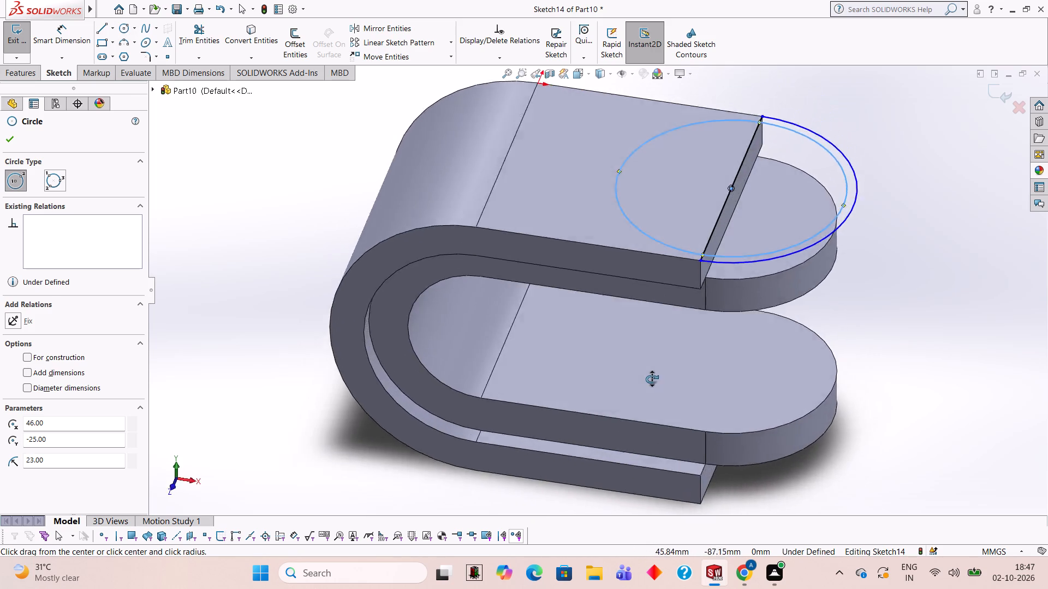
middle_click_drag(652, 379, 671, 523)
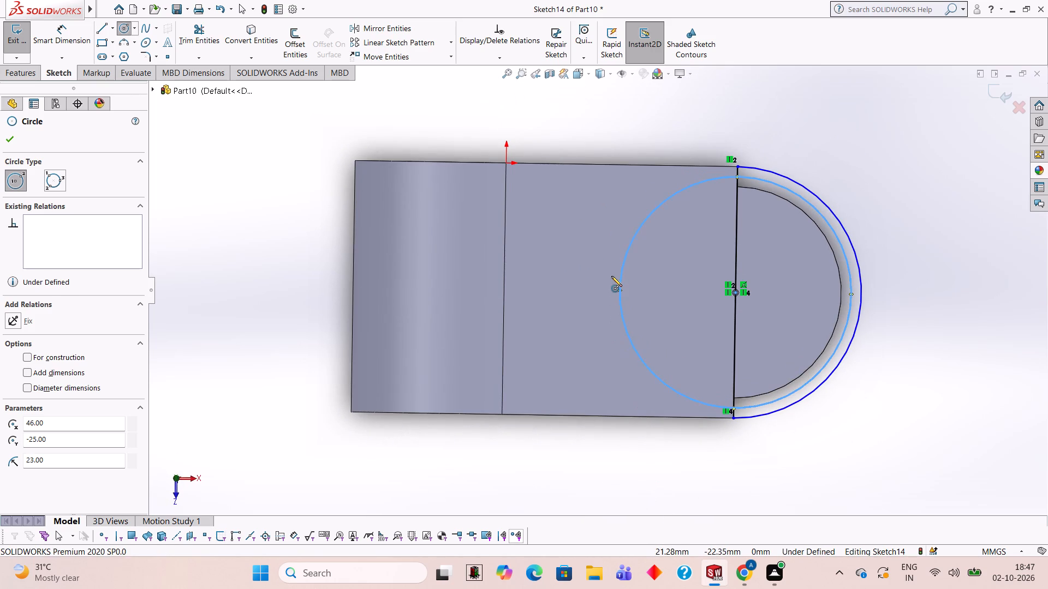
key("ctrl+z")
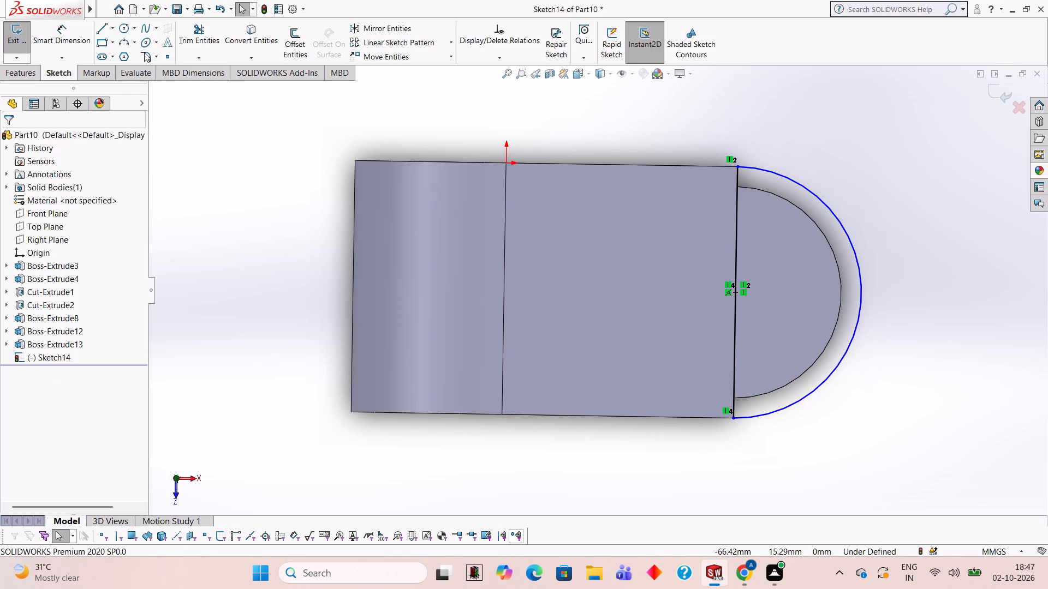
Draw a 21 mm radius circle concentric with the 25 mm radius arc and trim away its half lying over the leg.
left_click(125, 31)
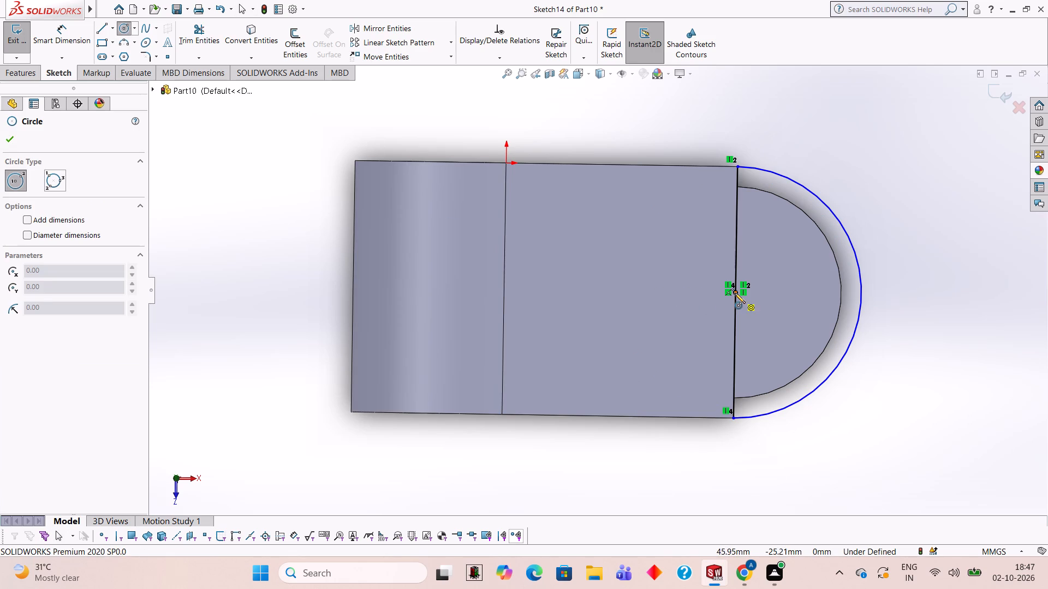
left_click(735, 293)
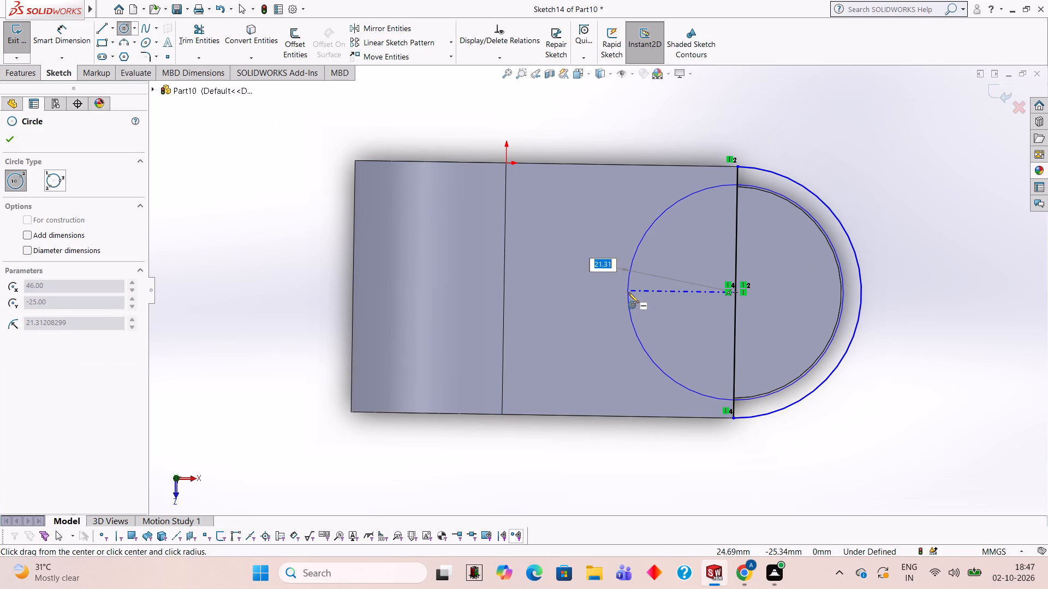
type("21")
key("Return")
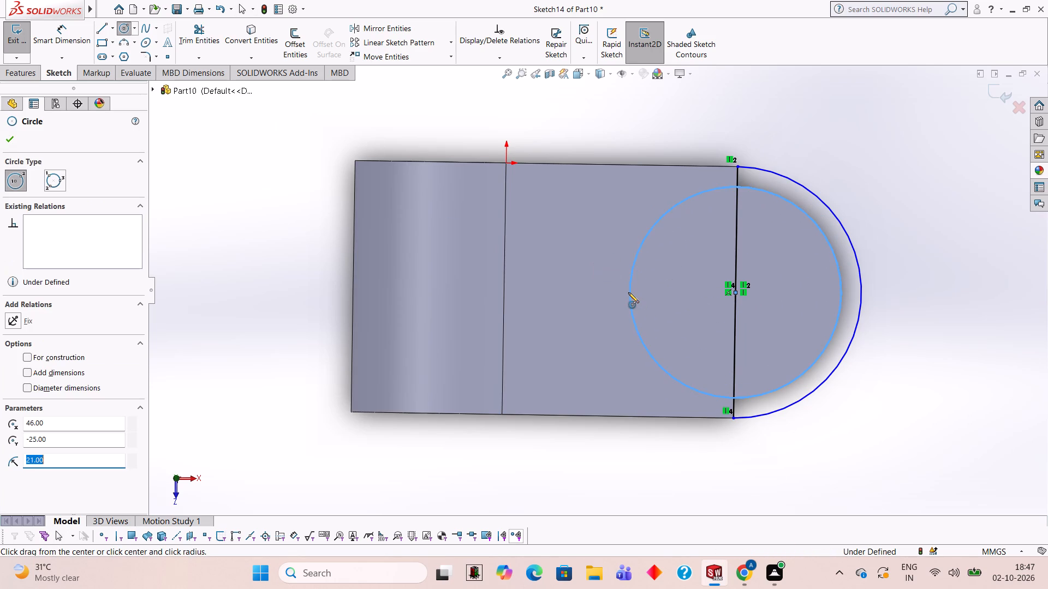
left_click(202, 35)
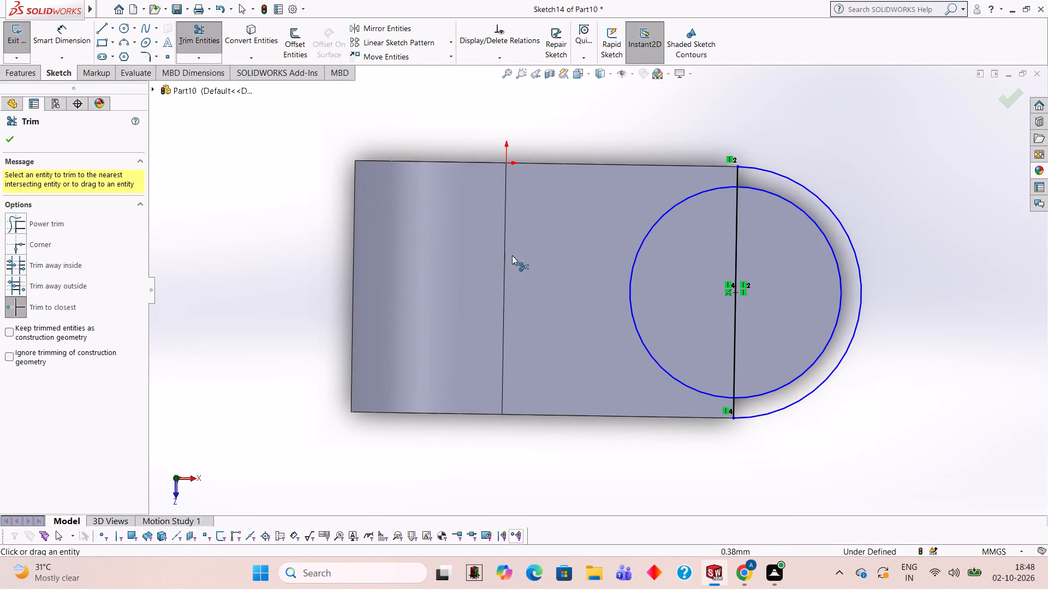
left_click(635, 333)
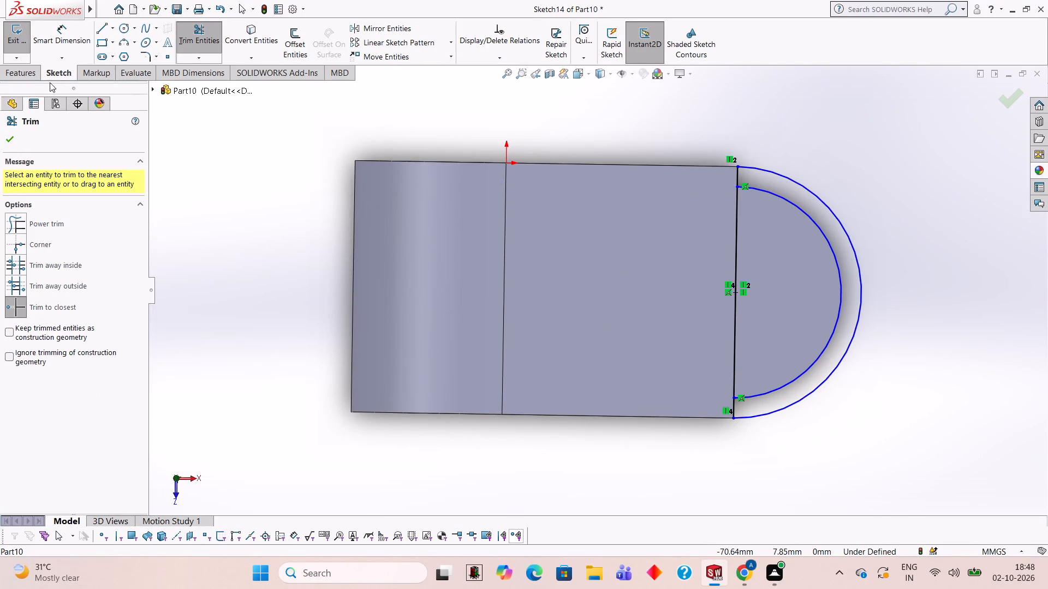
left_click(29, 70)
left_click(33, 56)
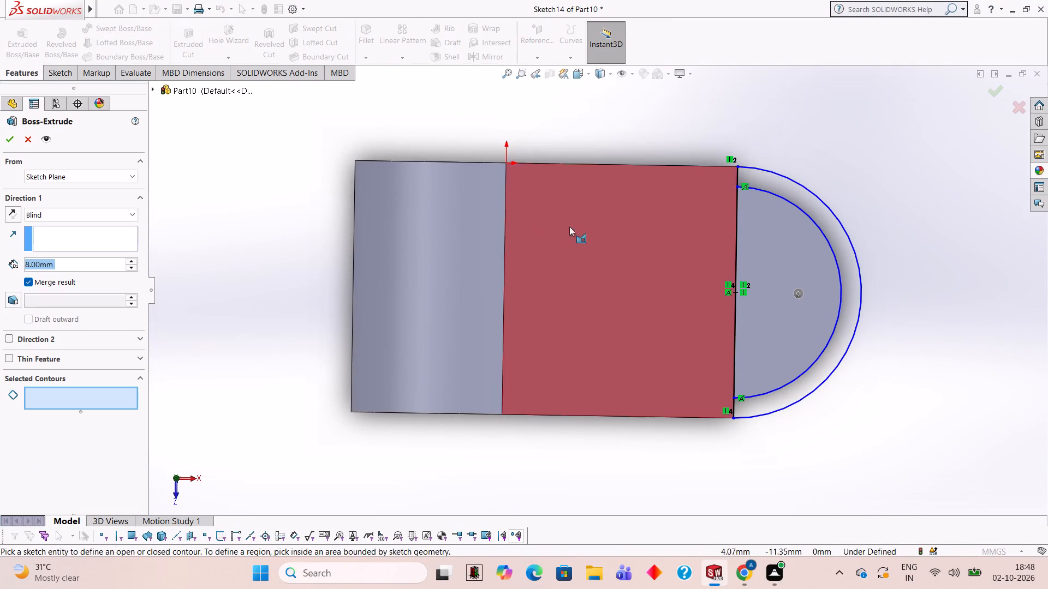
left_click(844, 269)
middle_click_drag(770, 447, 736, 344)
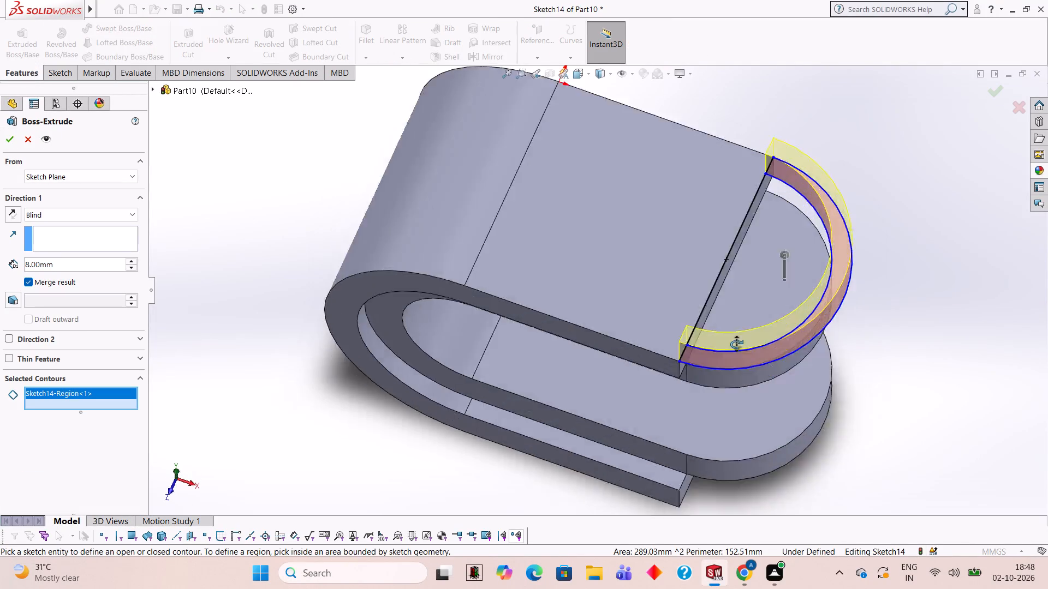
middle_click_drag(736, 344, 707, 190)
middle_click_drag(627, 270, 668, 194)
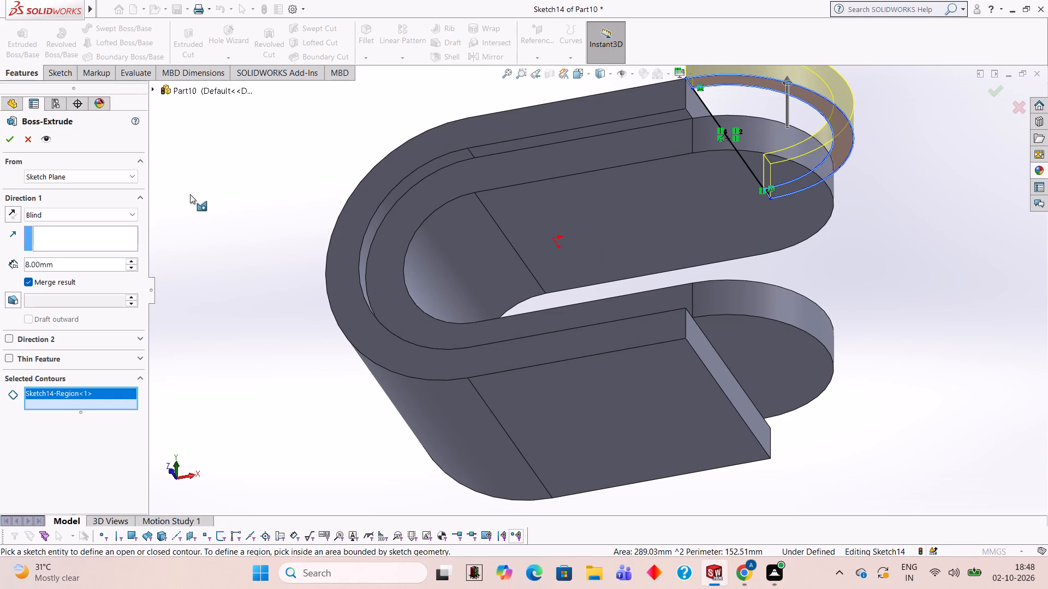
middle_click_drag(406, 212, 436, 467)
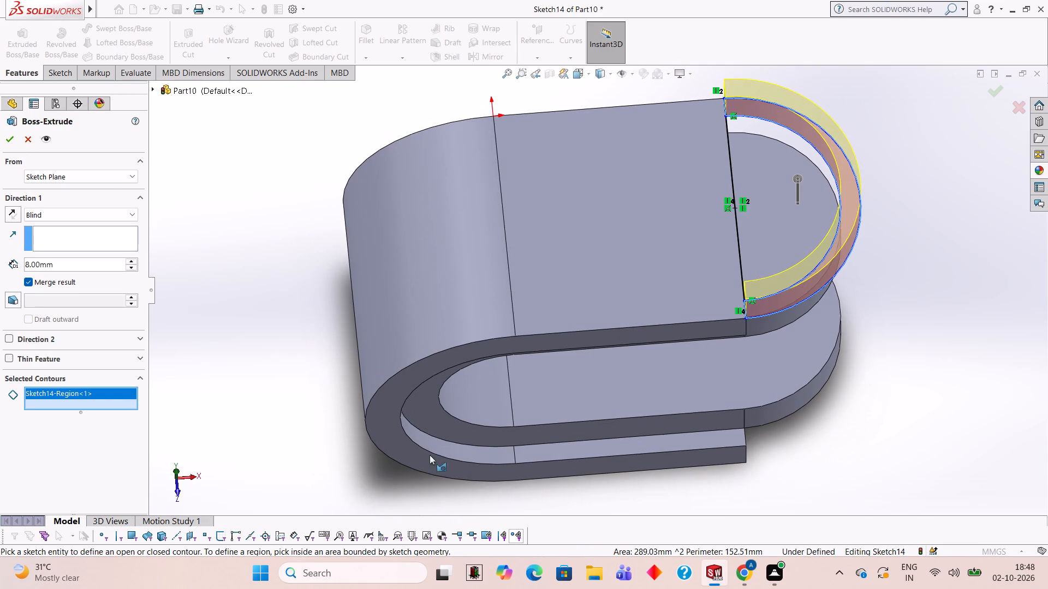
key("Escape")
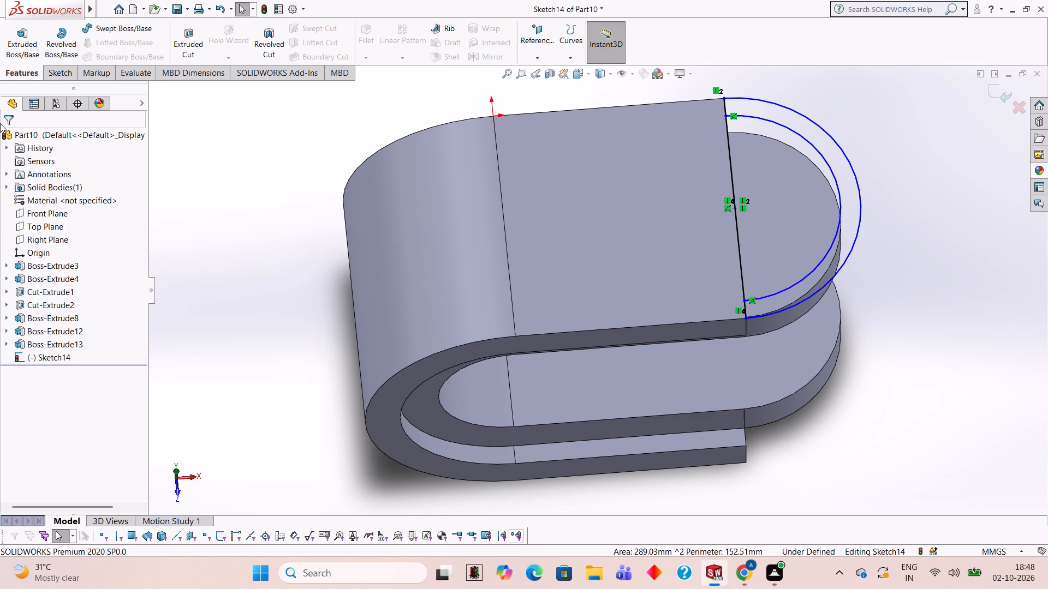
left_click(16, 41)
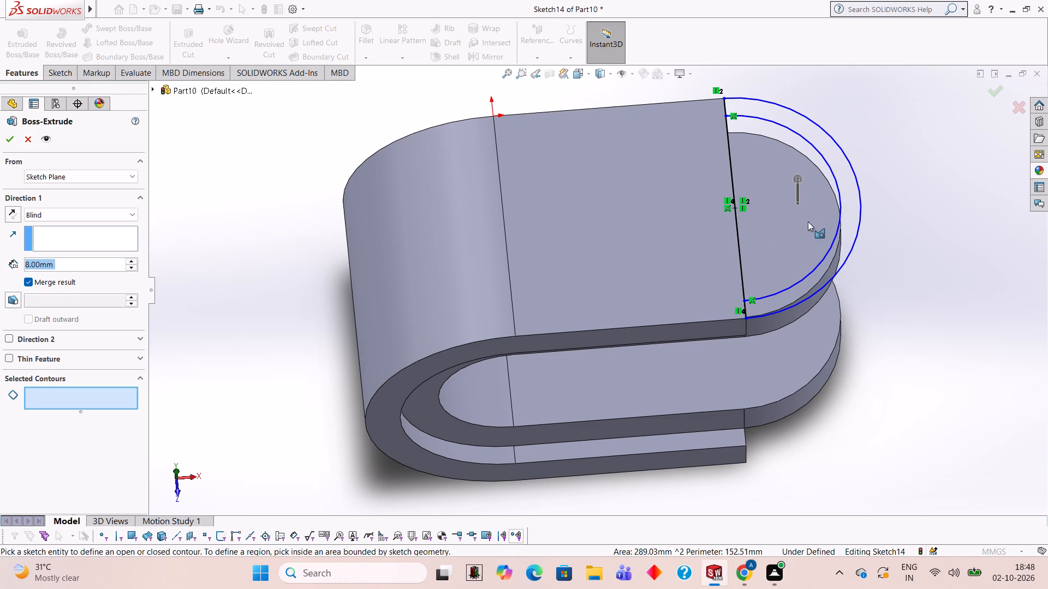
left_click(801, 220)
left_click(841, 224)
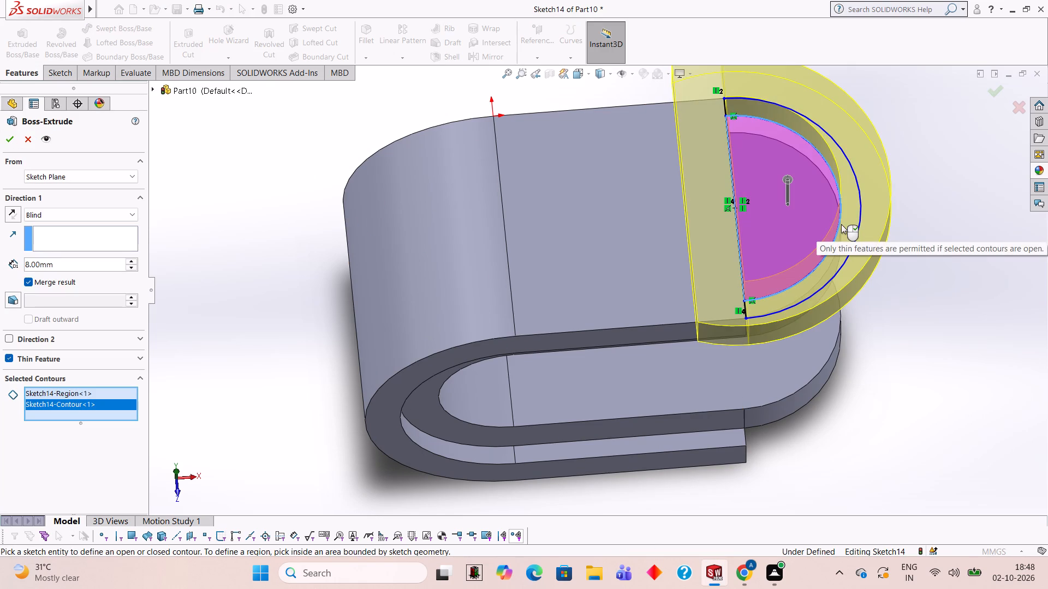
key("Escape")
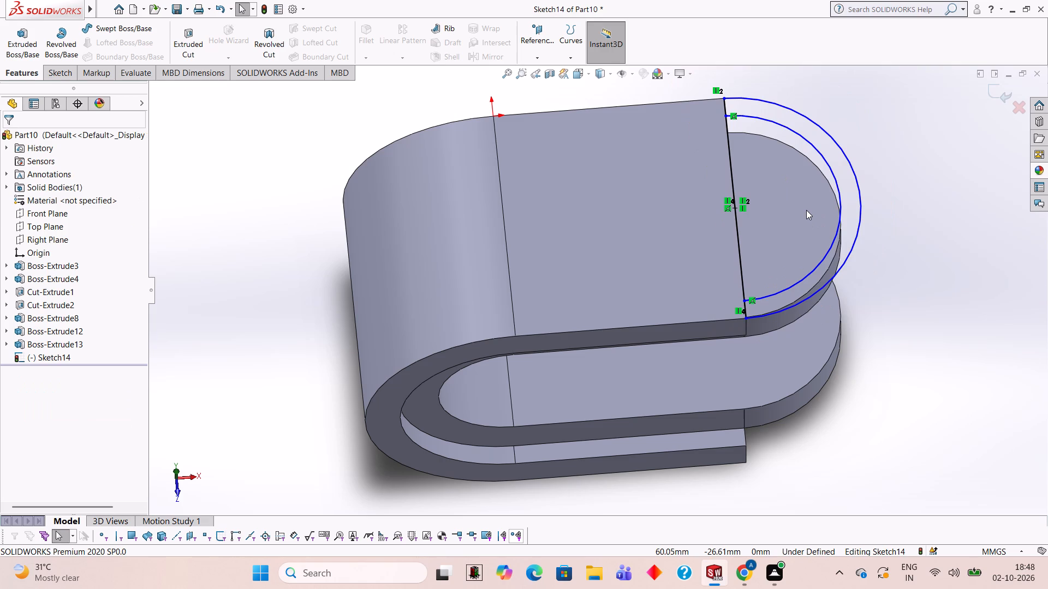
Extrude both the ring and inner half-disc regions at the upper leg's end 8 mm downward, merged with the body.
left_click(854, 200)
left_click(23, 41)
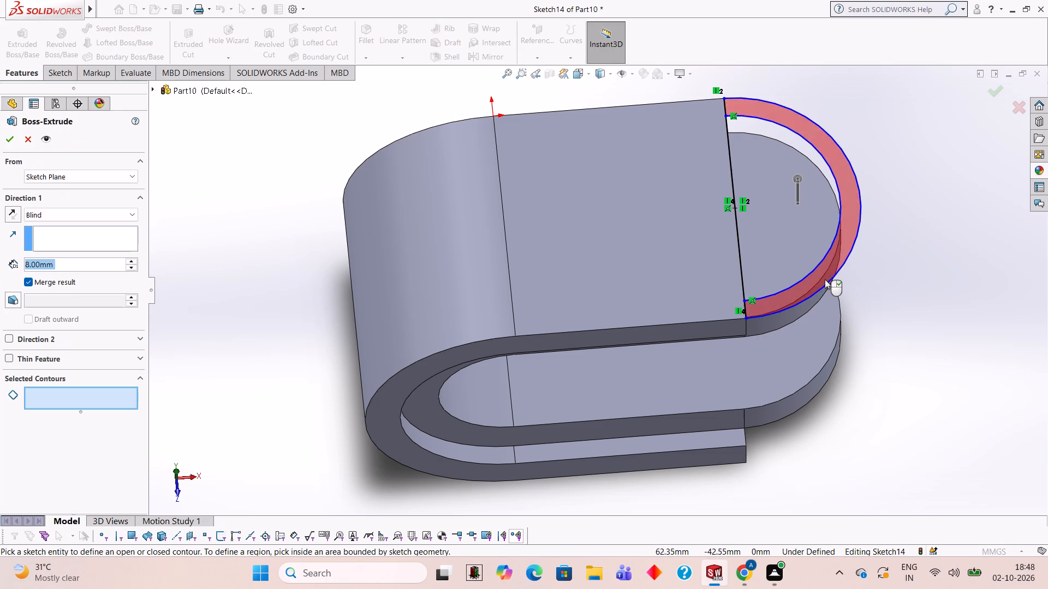
left_click(822, 277)
left_click(779, 241)
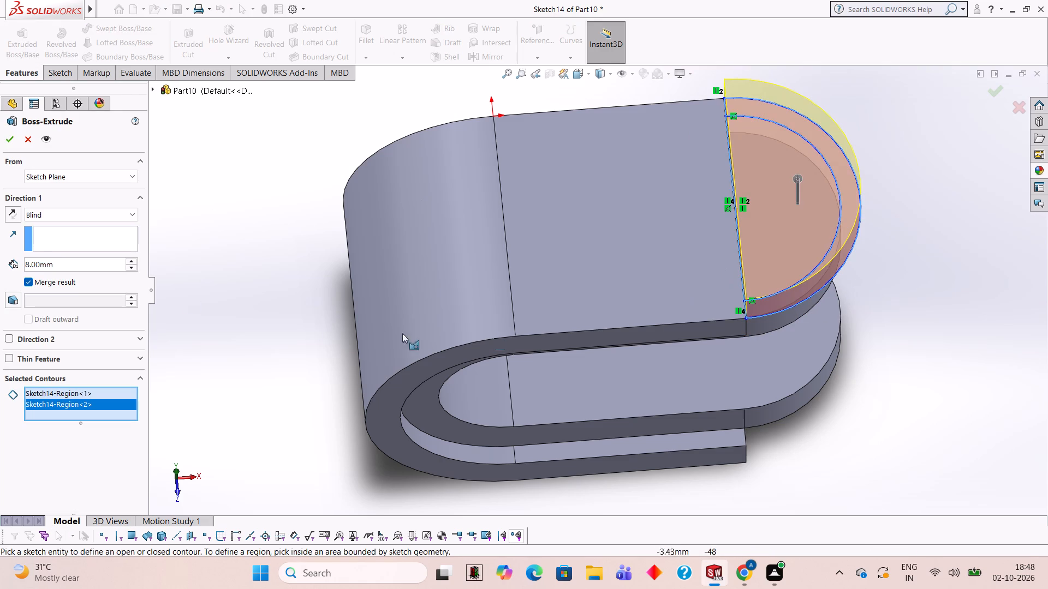
left_click(13, 213)
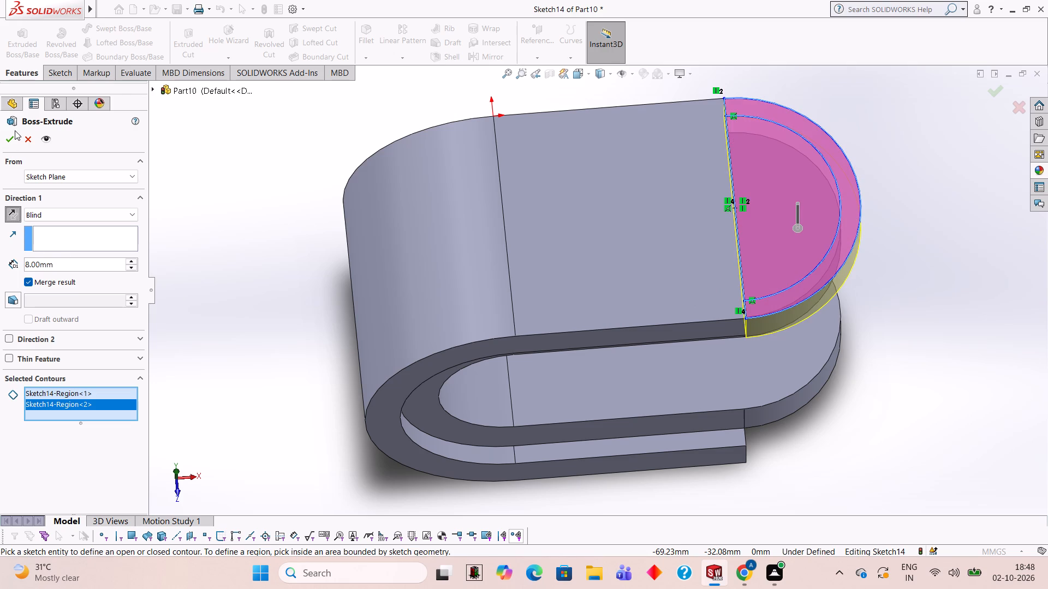
left_click(13, 139)
left_click(212, 253)
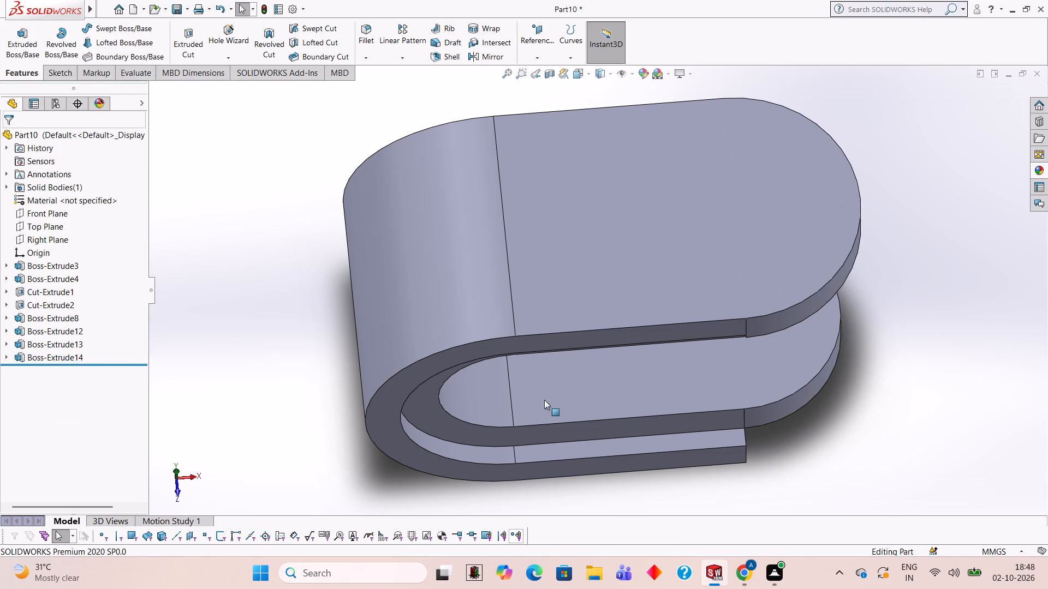
Examine the upper leg's new rounded end against the inner extensions and the lower leg from below and the sides.
middle_click_drag(555, 406, 549, 291)
middle_click_drag(648, 342, 651, 226)
middle_click_drag(661, 322, 660, 244)
scroll(660, 247, "up", 1)
middle_click_drag(730, 145, 725, 285)
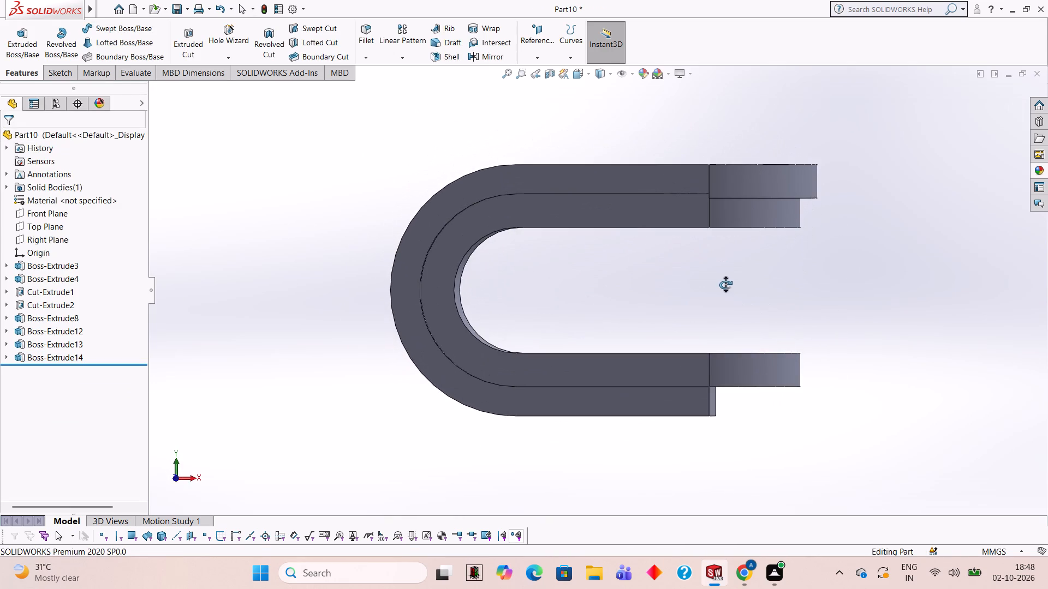
middle_click_drag(725, 285, 727, 235)
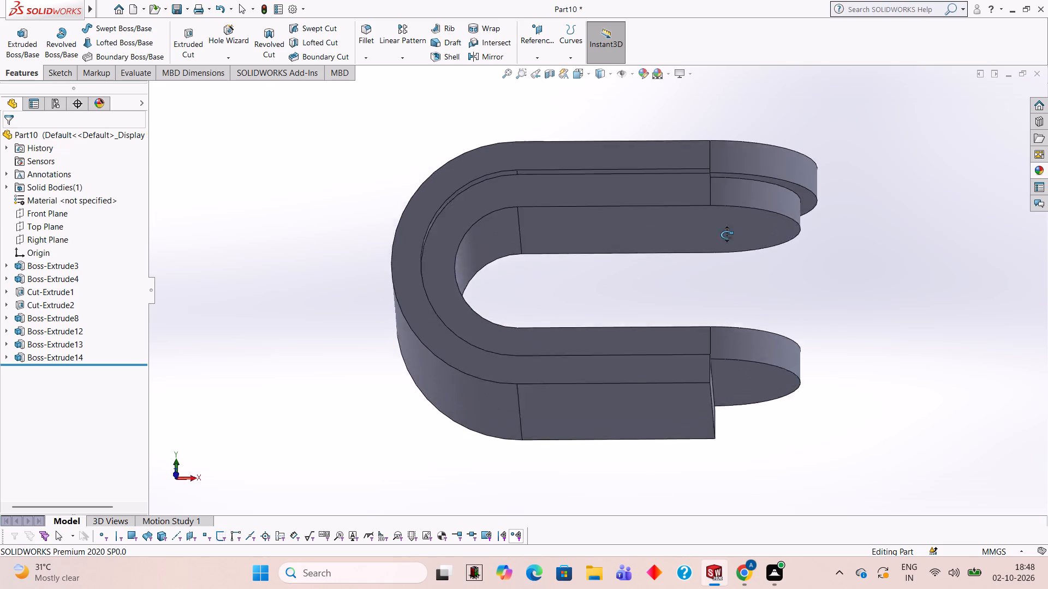
middle_click_drag(727, 235, 728, 206)
middle_click_drag(707, 274, 783, 297)
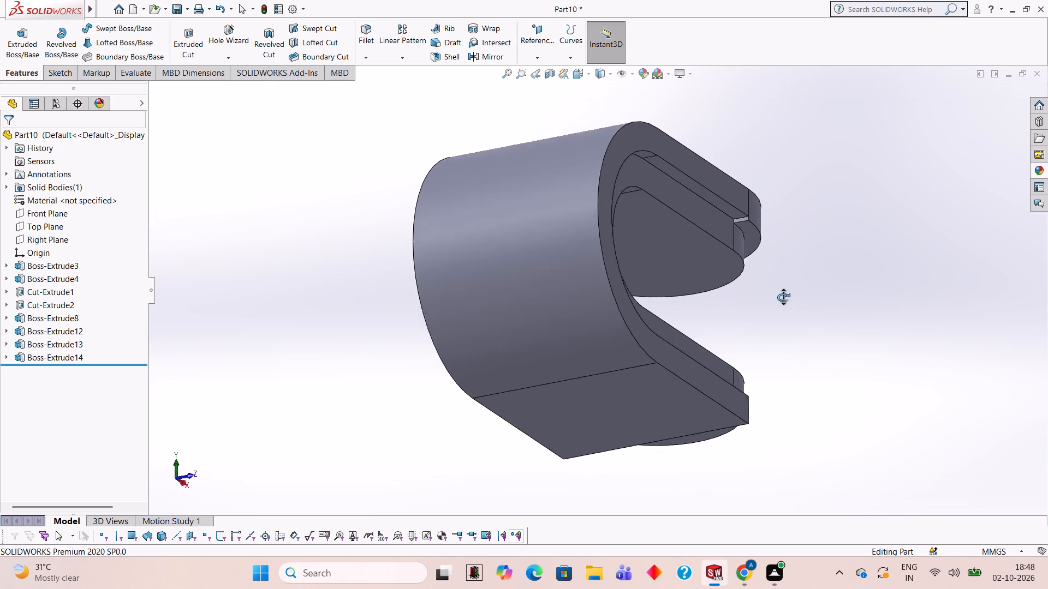
middle_click_drag(783, 297, 522, 321)
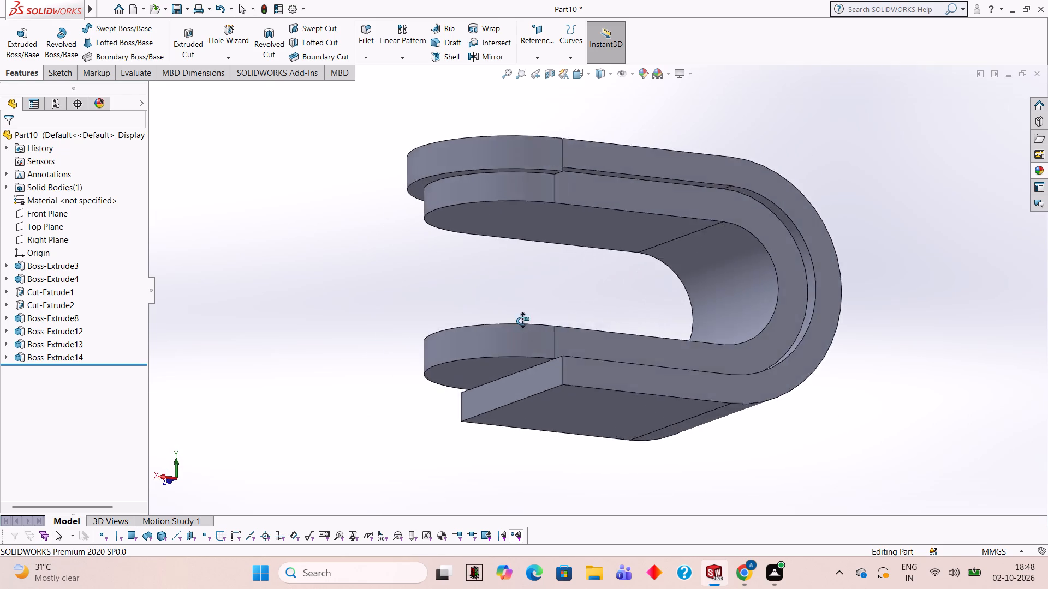
middle_click_drag(522, 321, 740, 294)
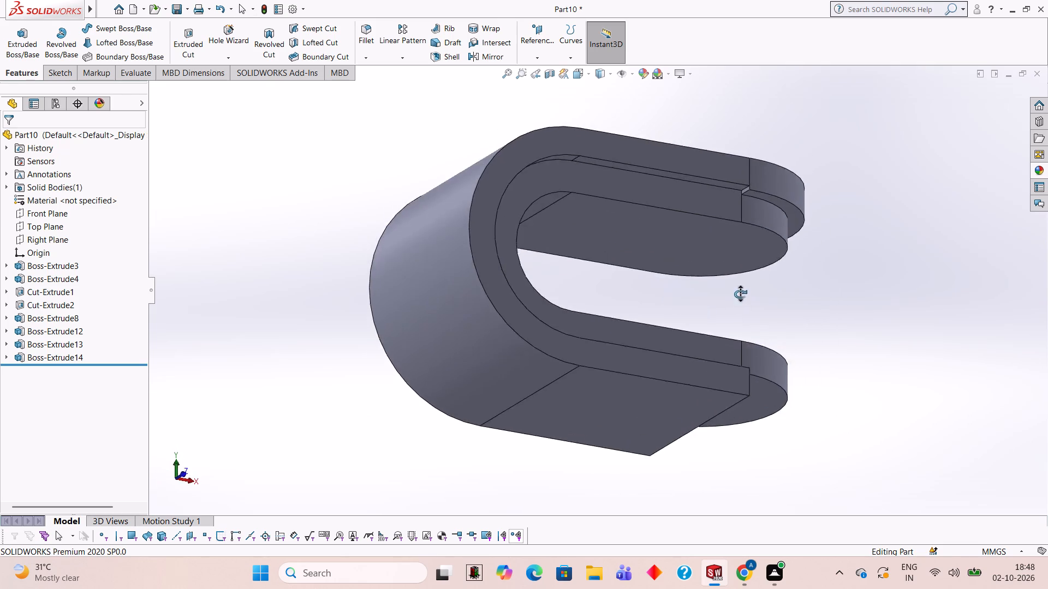
middle_click_drag(740, 294, 676, 288)
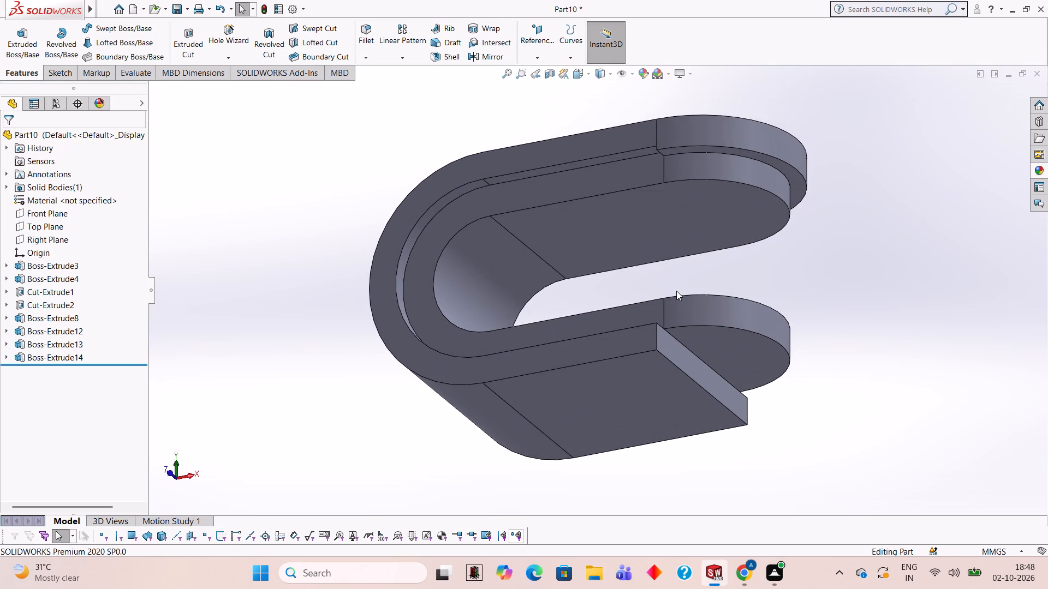
scroll(741, 326, "down", 1)
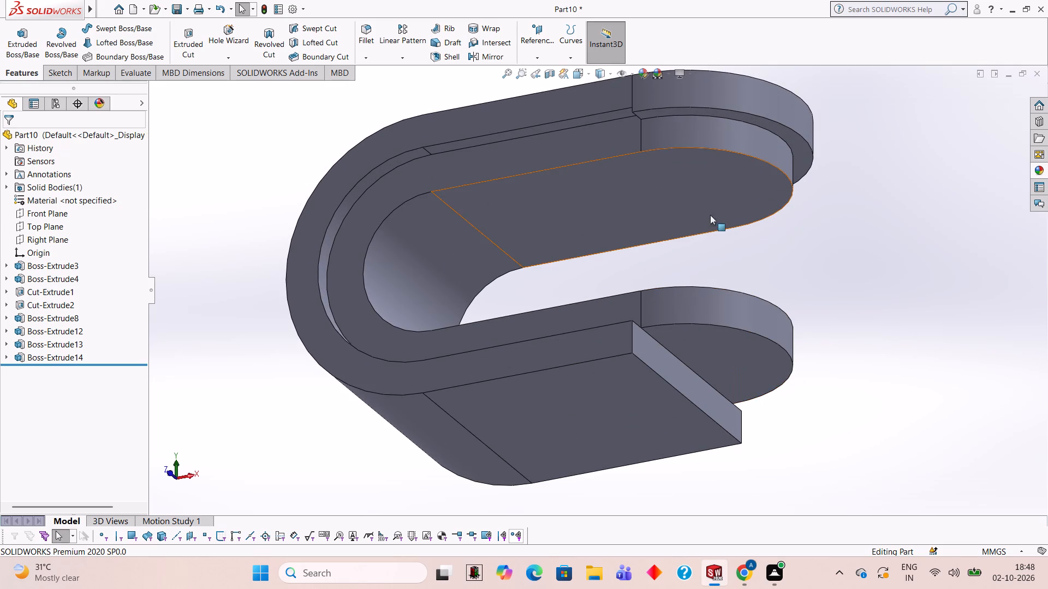
middle_click_drag(612, 194, 630, 264)
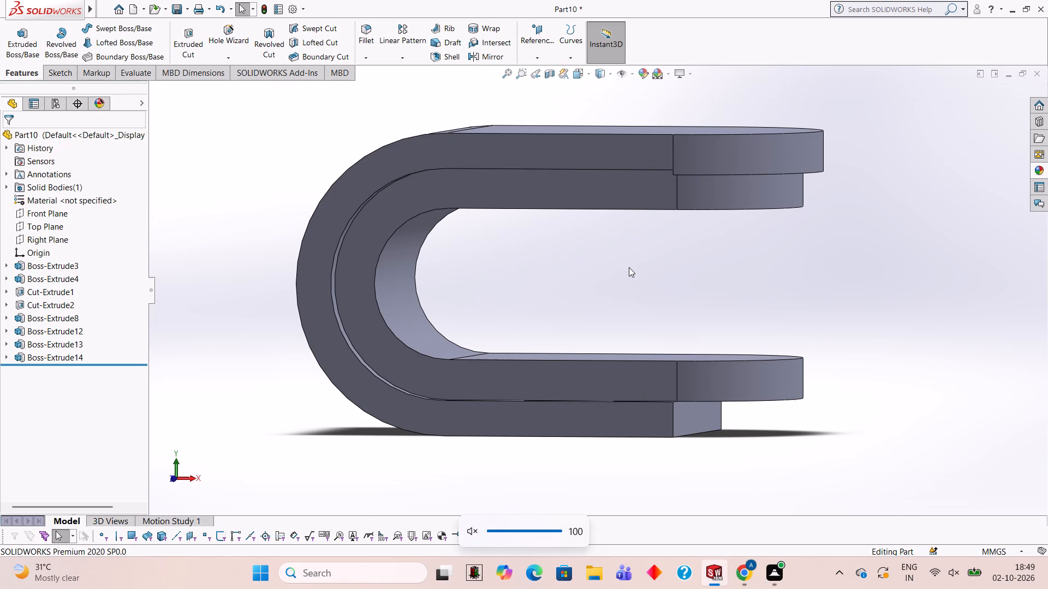
middle_click_drag(633, 302, 605, 351)
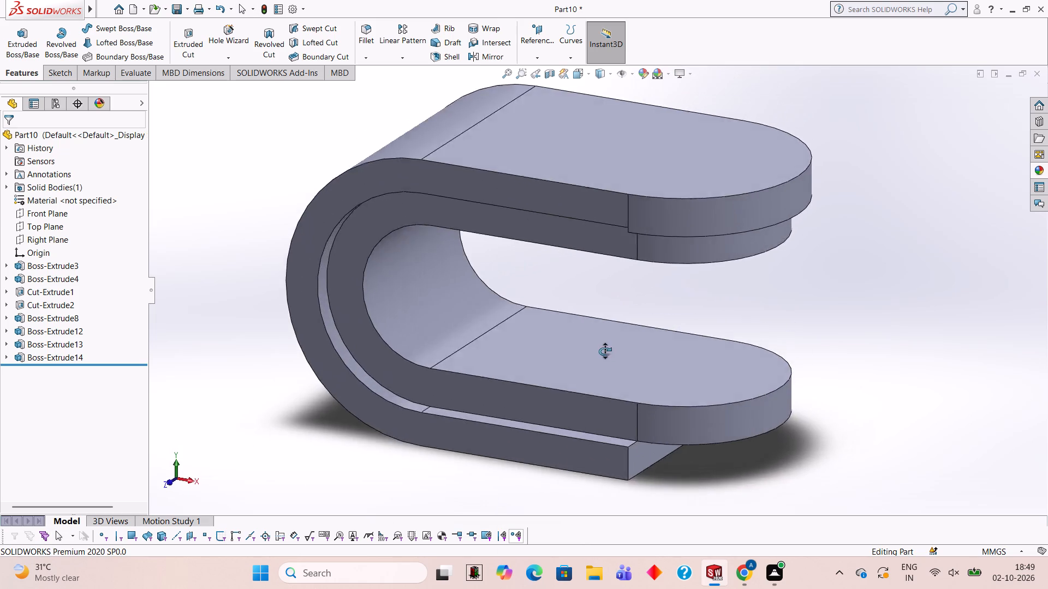
middle_click_drag(605, 351, 645, 212)
scroll(647, 207, "up", 1)
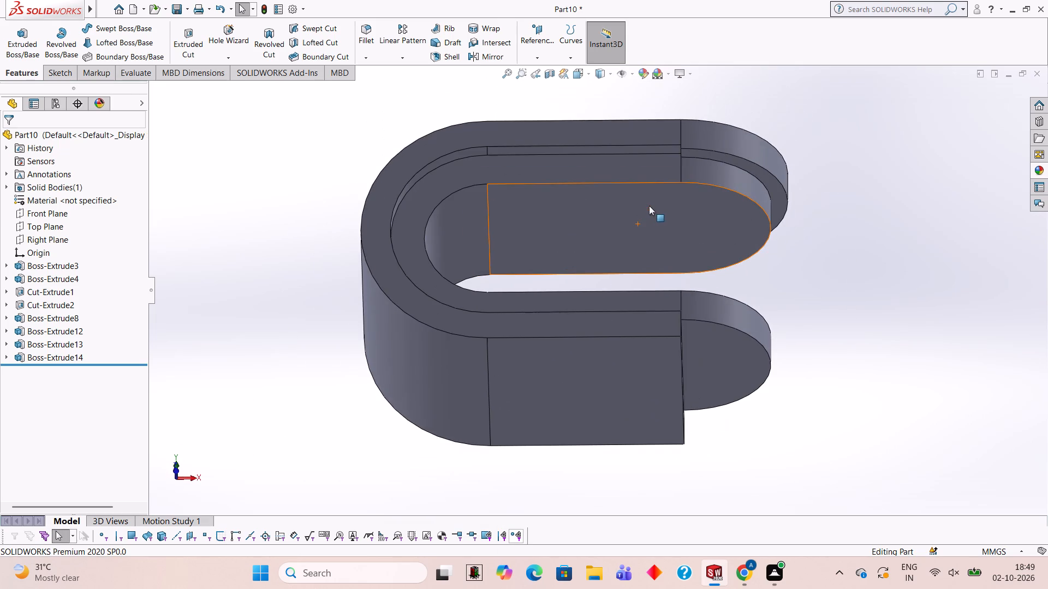
Examine the stepped rounded end of the upper leg and the lower leg's end from several sides and close up.
middle_click_drag(809, 291, 472, 410)
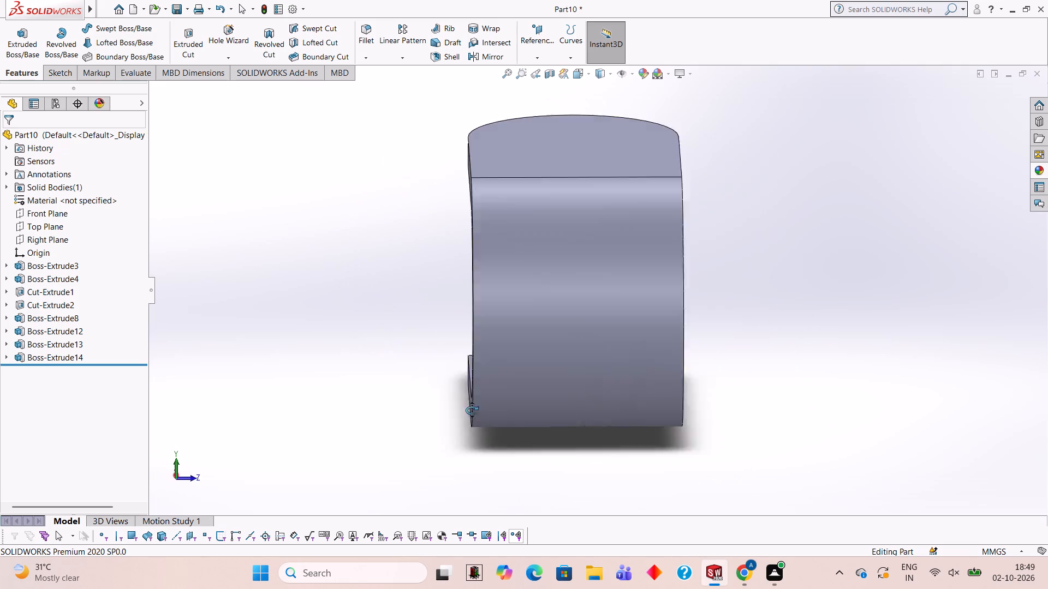
middle_click_drag(472, 410, 406, 355)
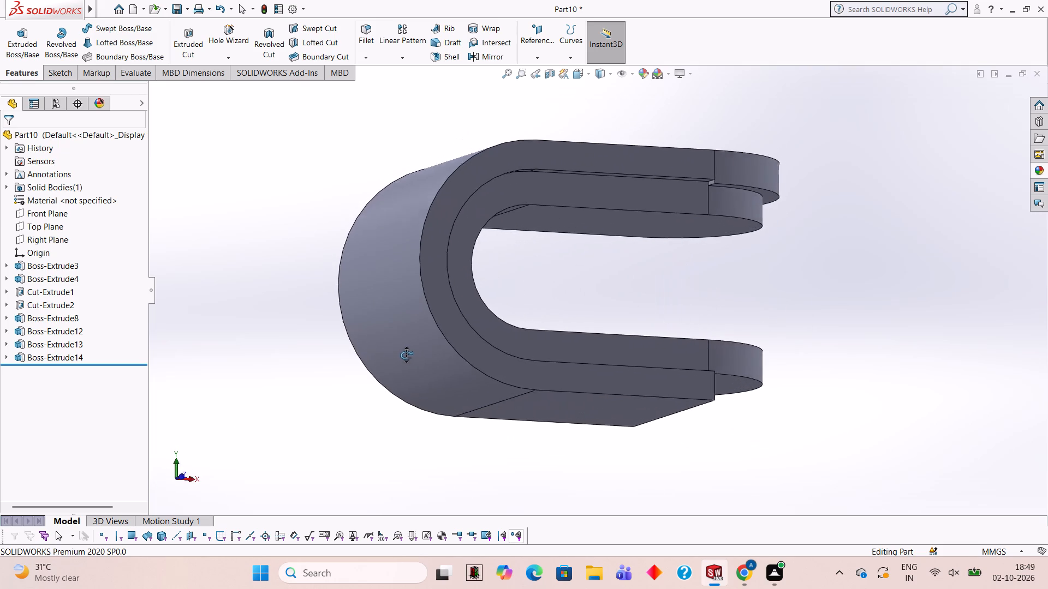
middle_click_drag(406, 355, 346, 348)
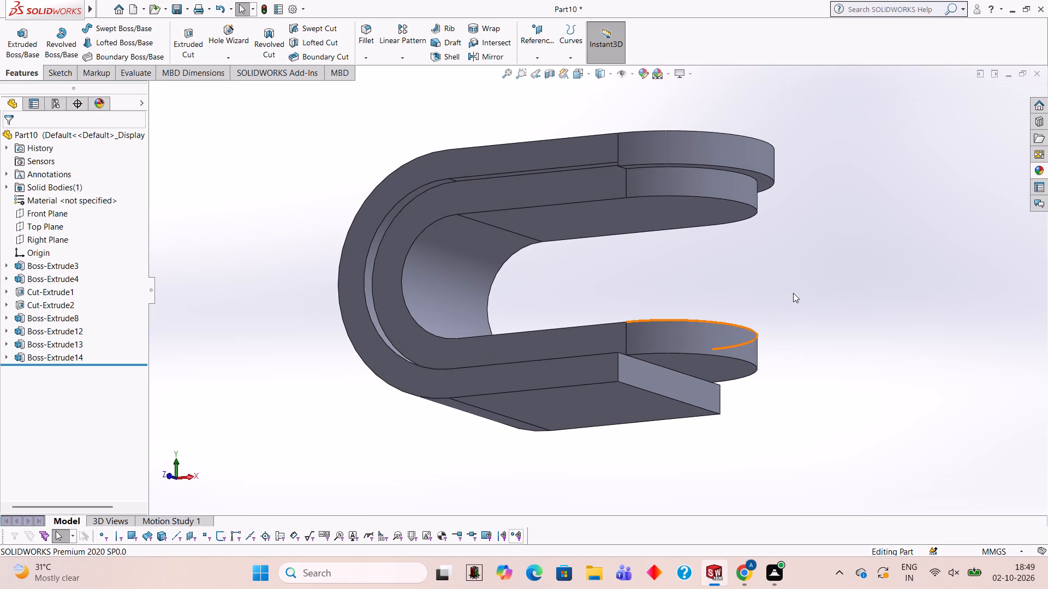
middle_click_drag(790, 281, 776, 362)
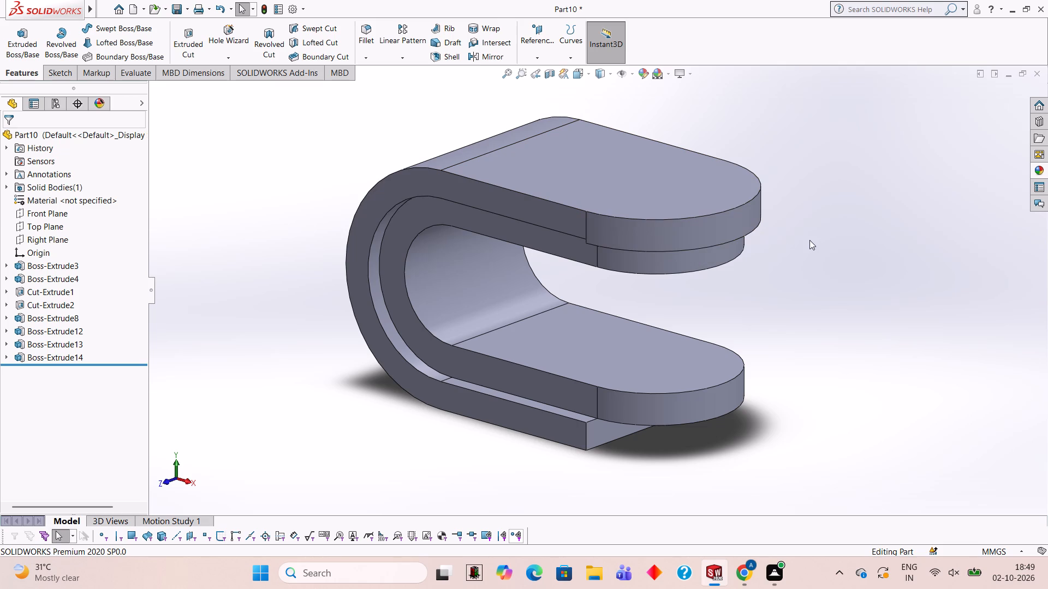
scroll(581, 253, "down", 1)
middle_click_drag(580, 252, 629, 279)
scroll(660, 242, "down", 3)
middle_click_drag(735, 398, 720, 328)
scroll(718, 312, "up", 2)
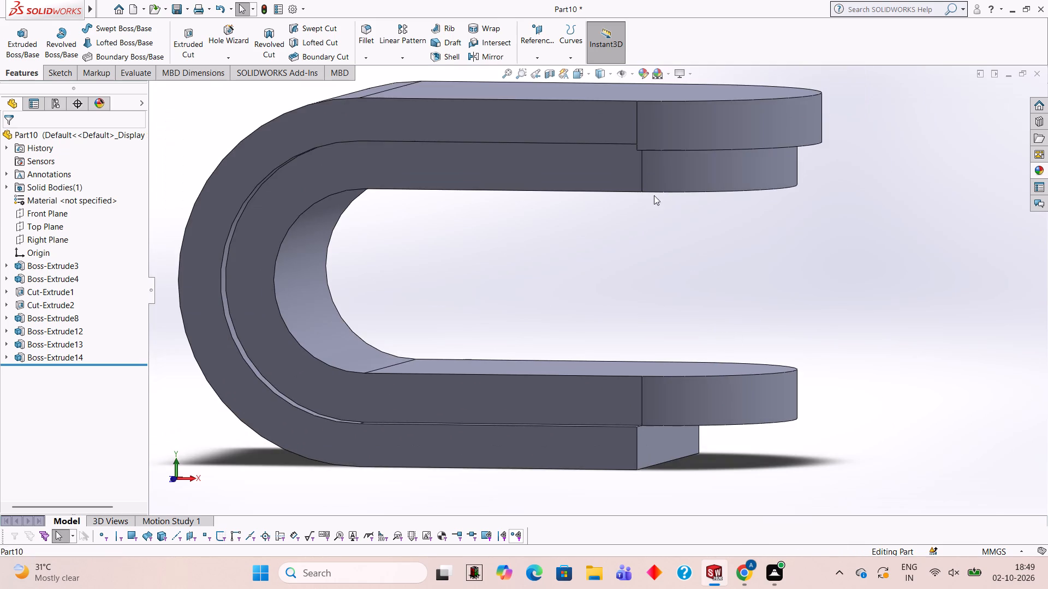
scroll(650, 136, "down", 2)
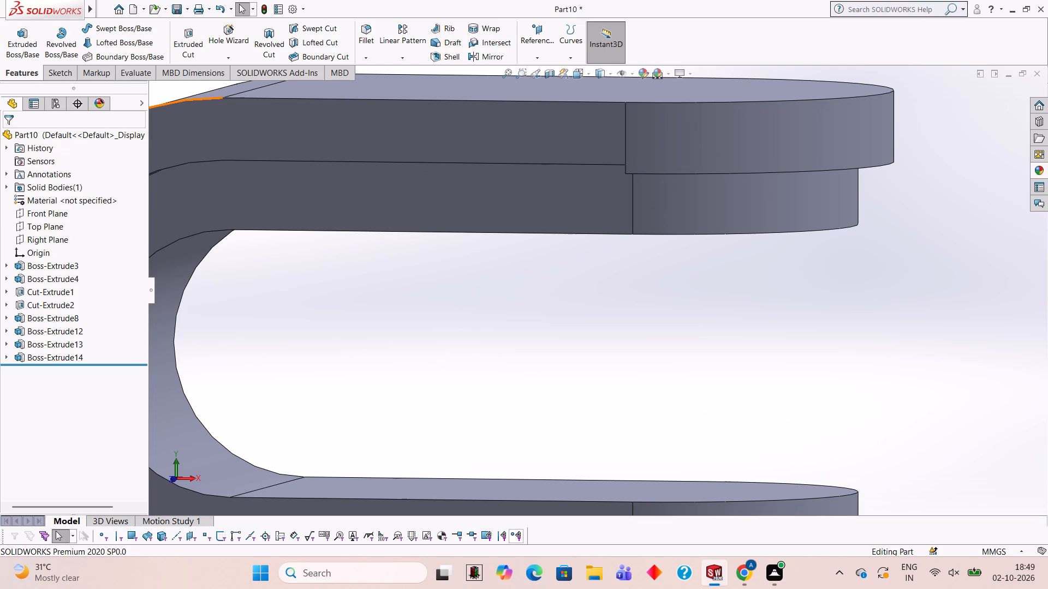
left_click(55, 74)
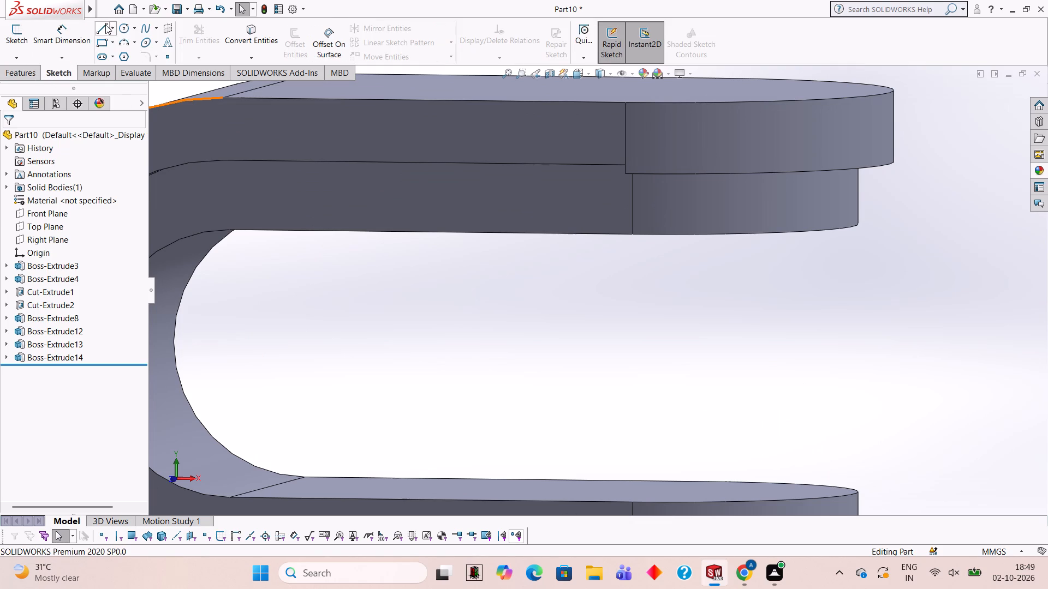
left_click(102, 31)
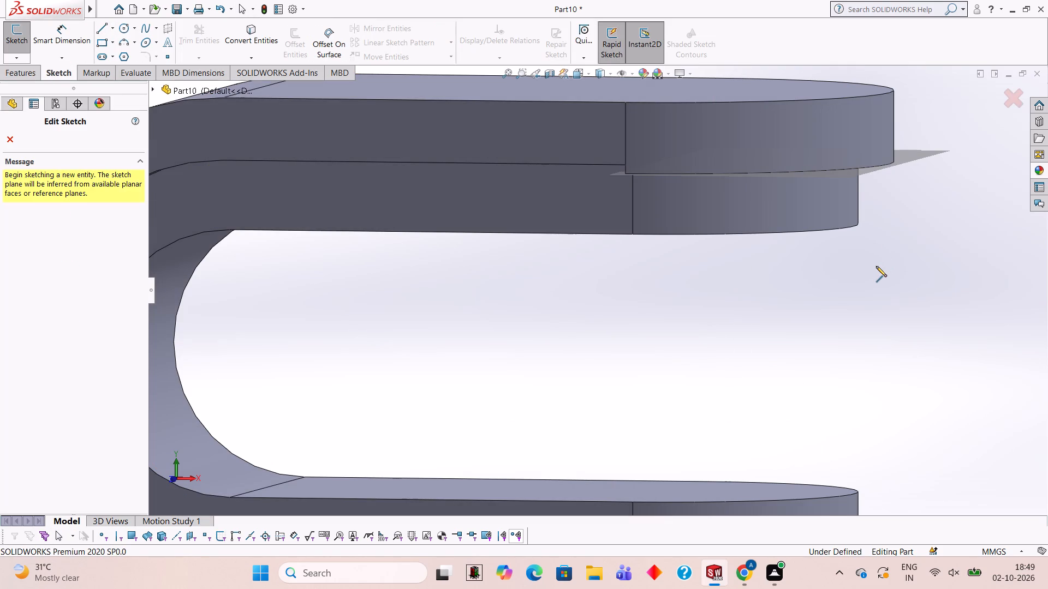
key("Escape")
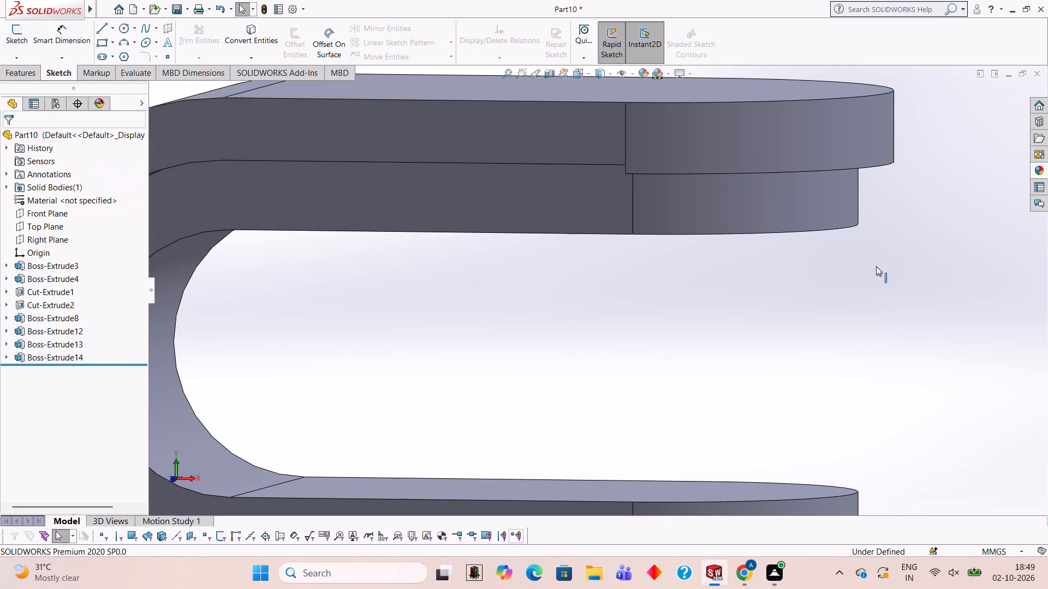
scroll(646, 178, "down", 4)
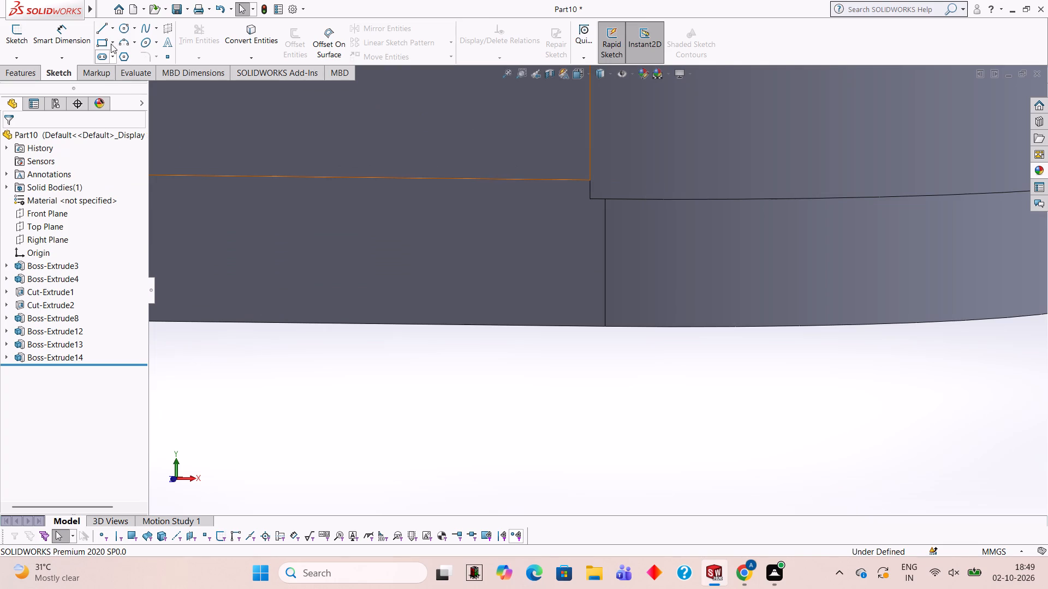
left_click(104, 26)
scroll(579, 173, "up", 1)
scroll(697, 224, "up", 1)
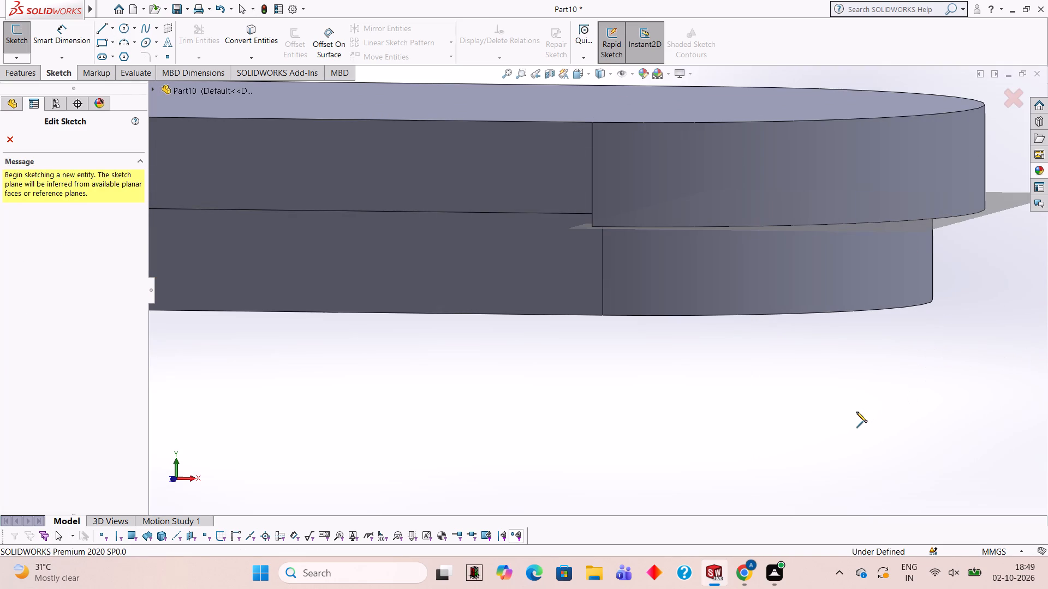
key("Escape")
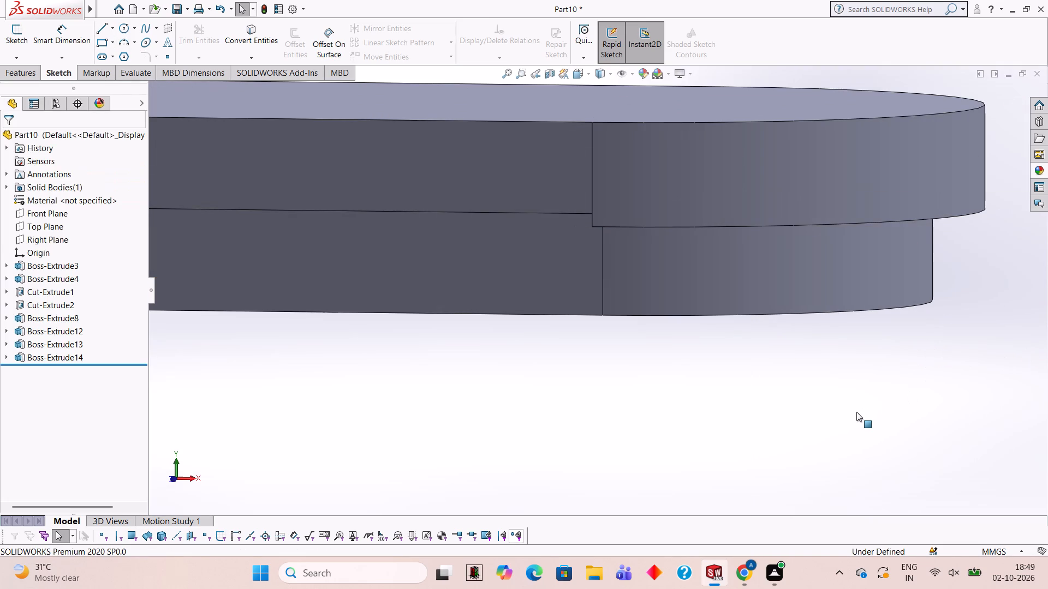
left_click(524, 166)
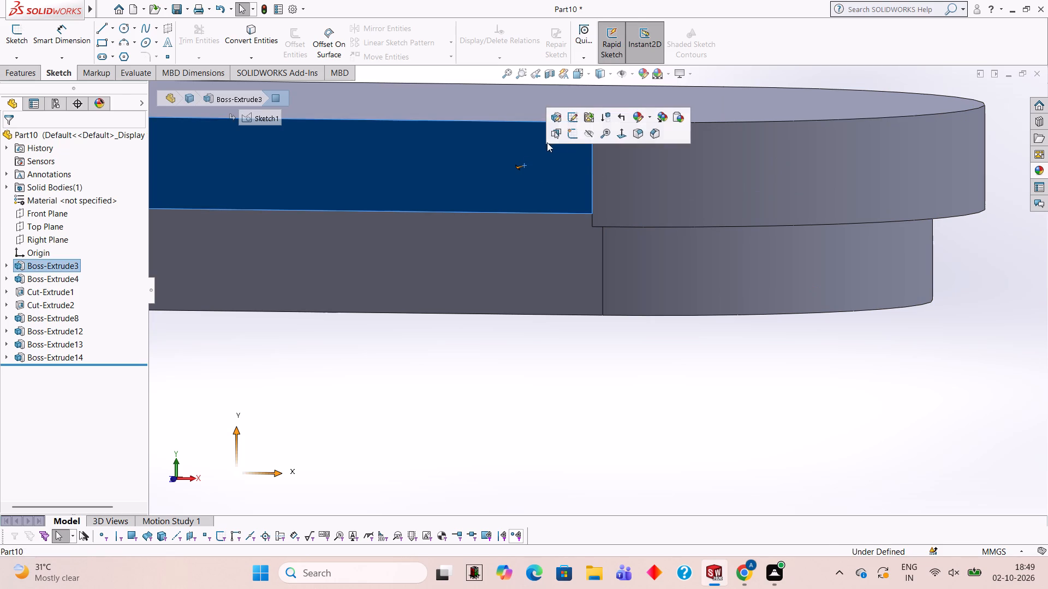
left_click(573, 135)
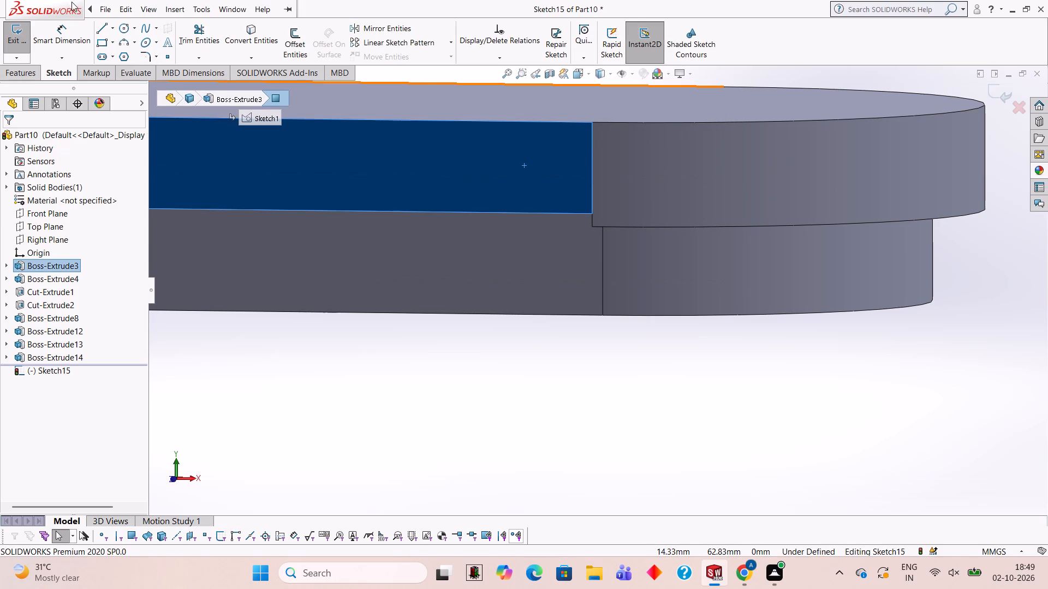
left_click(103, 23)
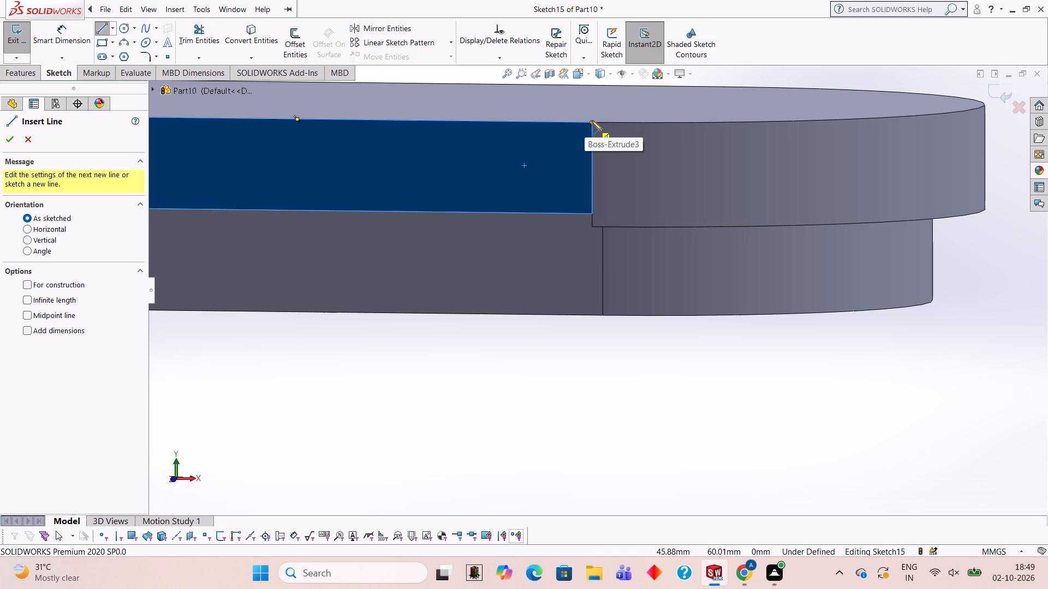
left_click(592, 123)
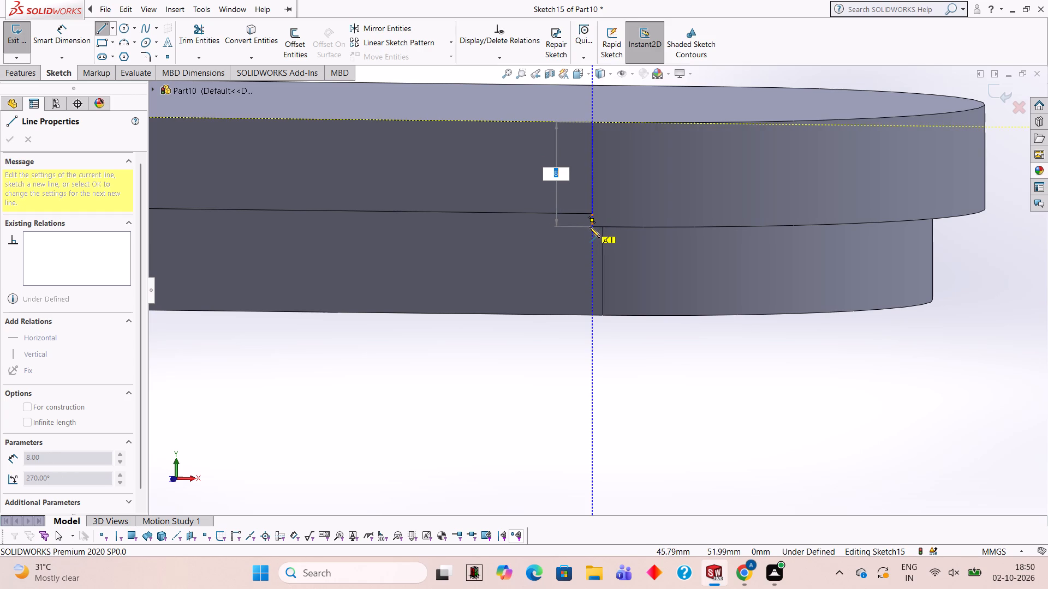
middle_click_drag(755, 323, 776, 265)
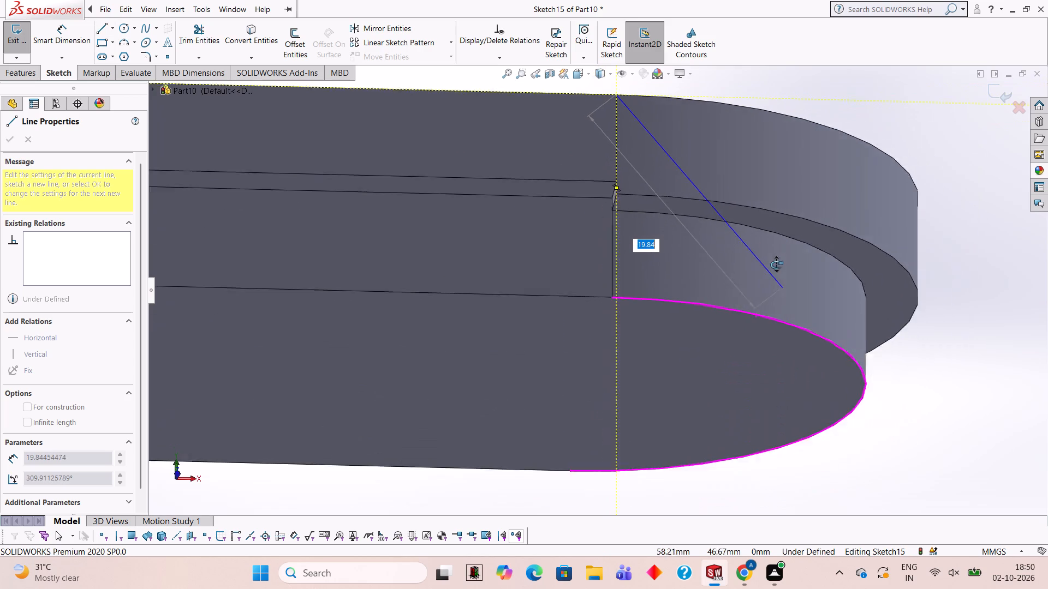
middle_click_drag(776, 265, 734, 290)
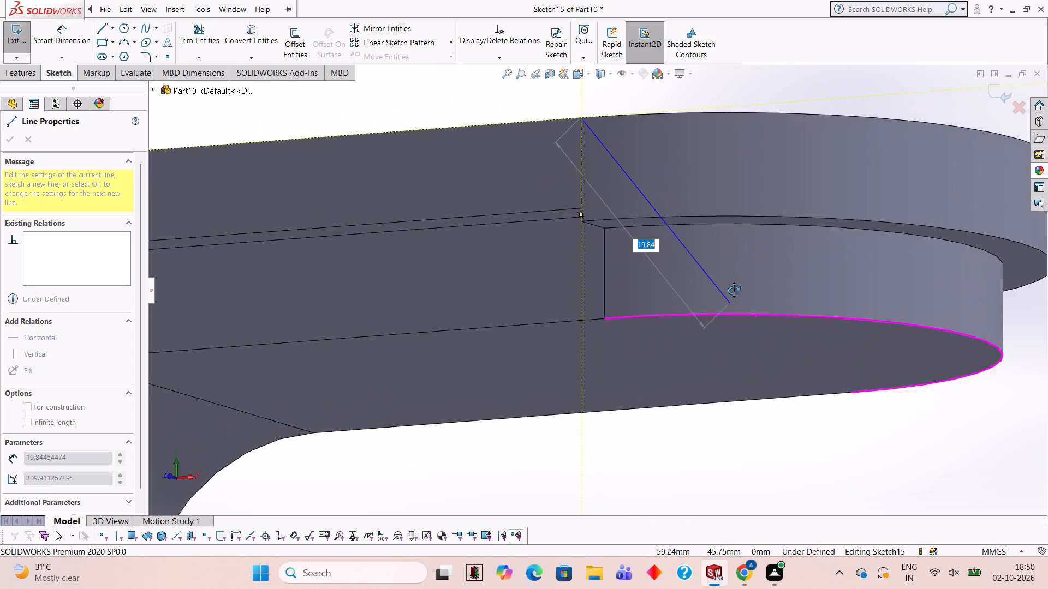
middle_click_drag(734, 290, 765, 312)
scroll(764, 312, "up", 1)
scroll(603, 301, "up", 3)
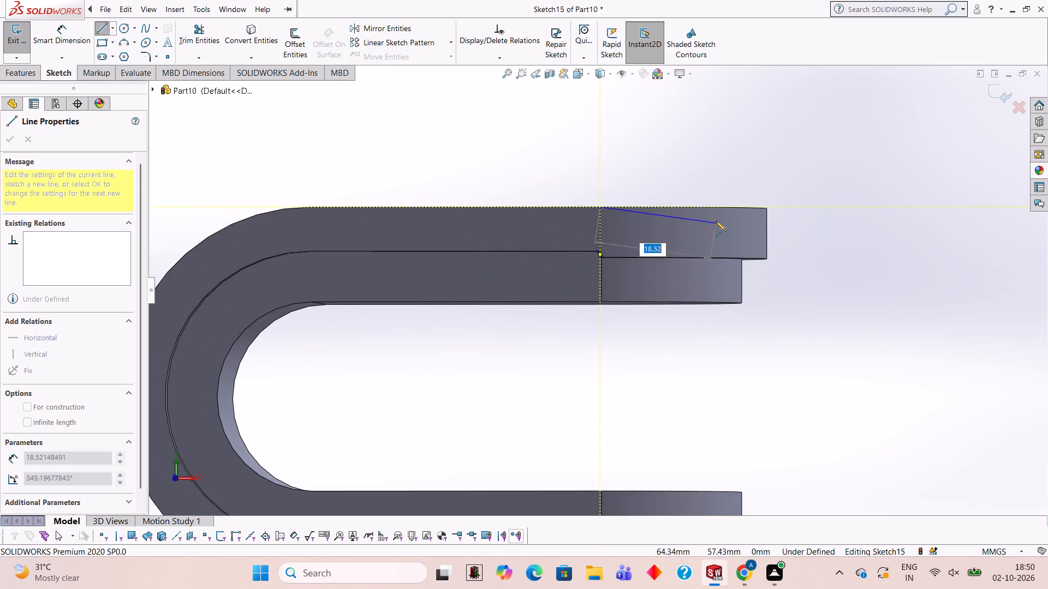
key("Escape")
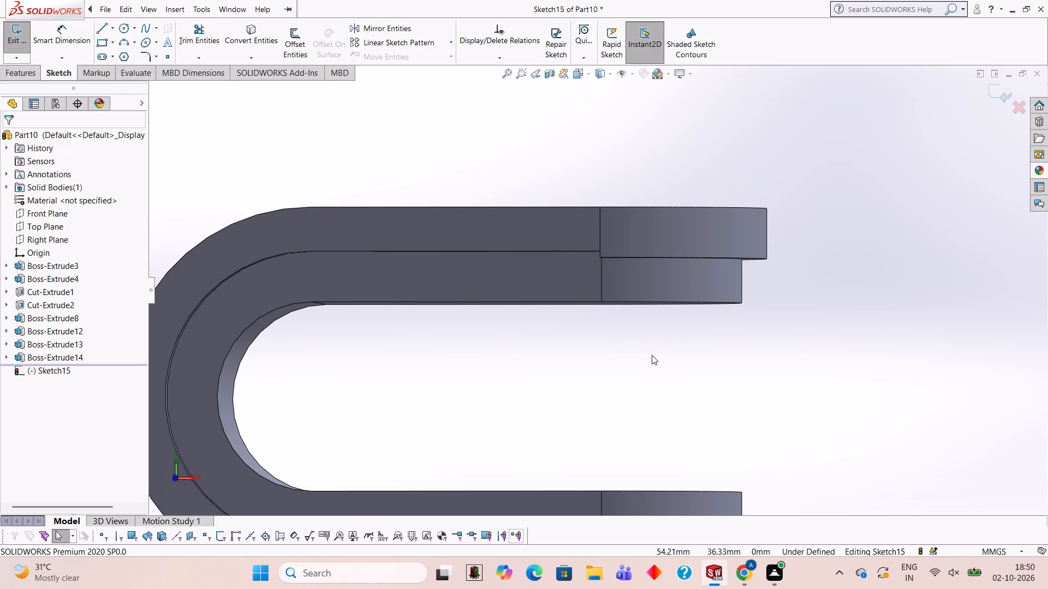
Examine the lower leg's squared outer end against the upper leg's rounded end from below, the open end and both sides.
scroll(652, 354, "up", 2)
middle_click_drag(668, 347, 669, 372)
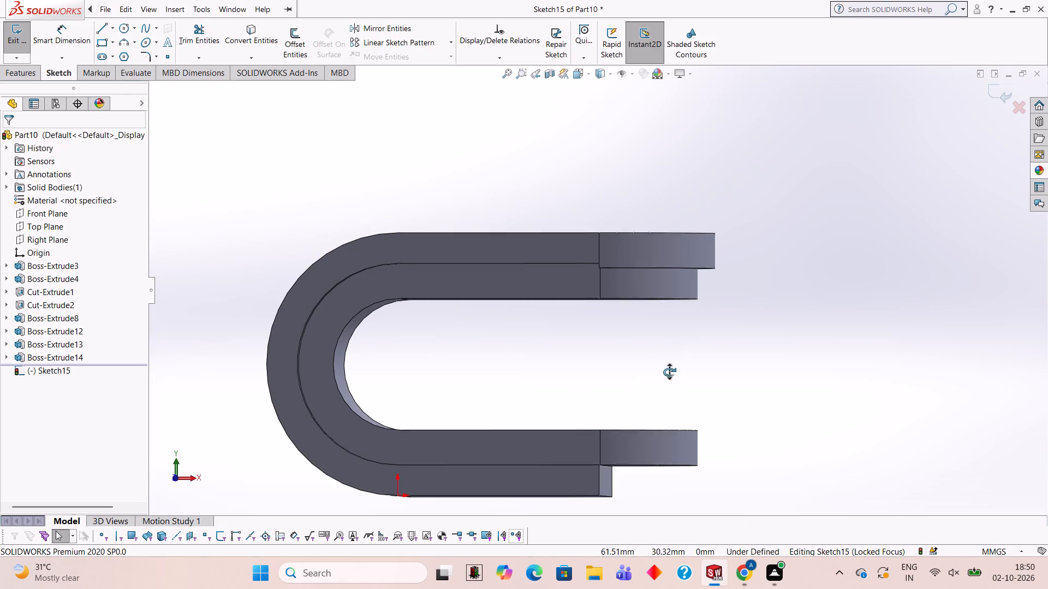
middle_click_drag(669, 372, 610, 283)
scroll(610, 283, "up", 1)
middle_click_drag(624, 330, 656, 385)
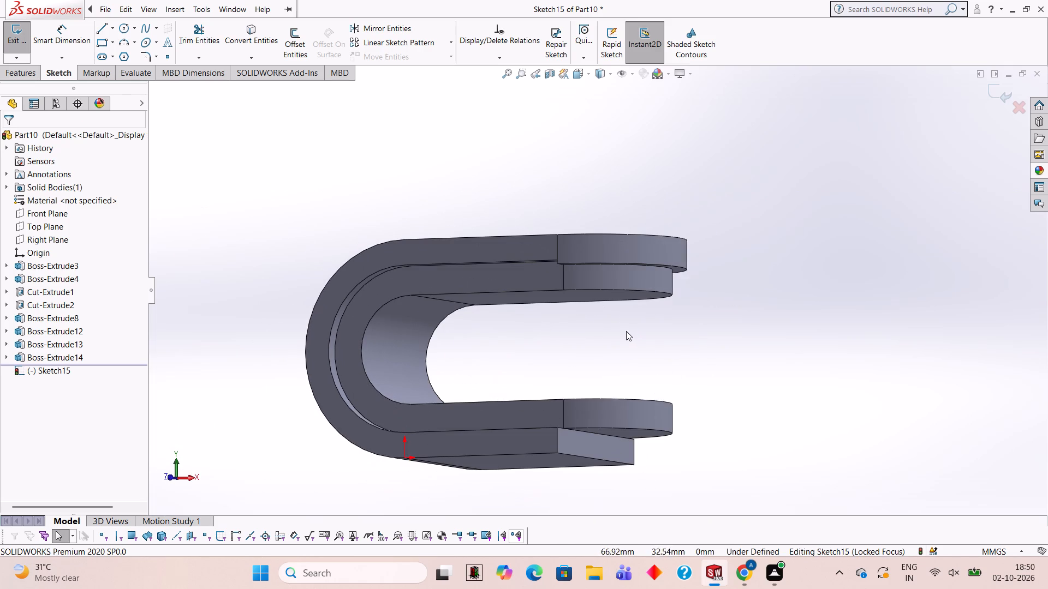
middle_click_drag(576, 468, 578, 379)
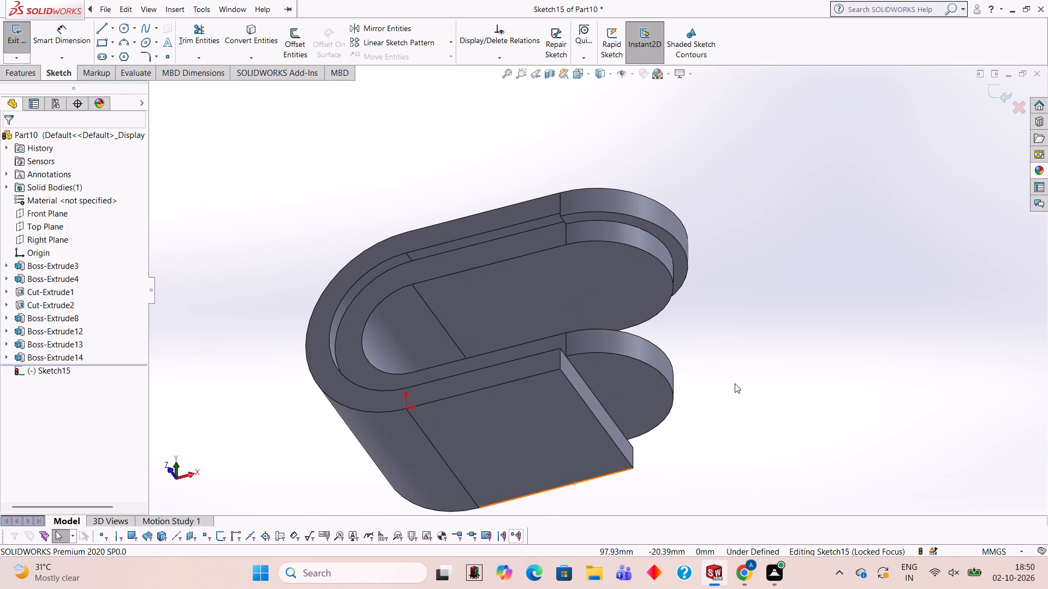
middle_click_drag(593, 466, 617, 299)
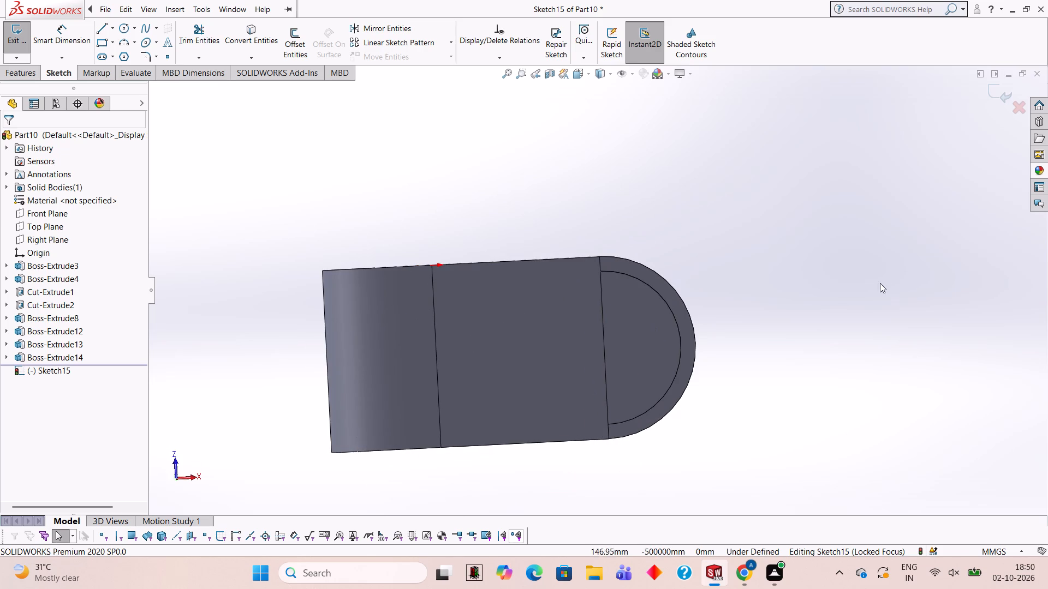
middle_click_drag(737, 174, 746, 314)
scroll(746, 314, "up", 2)
middle_click_drag(740, 320, 738, 426)
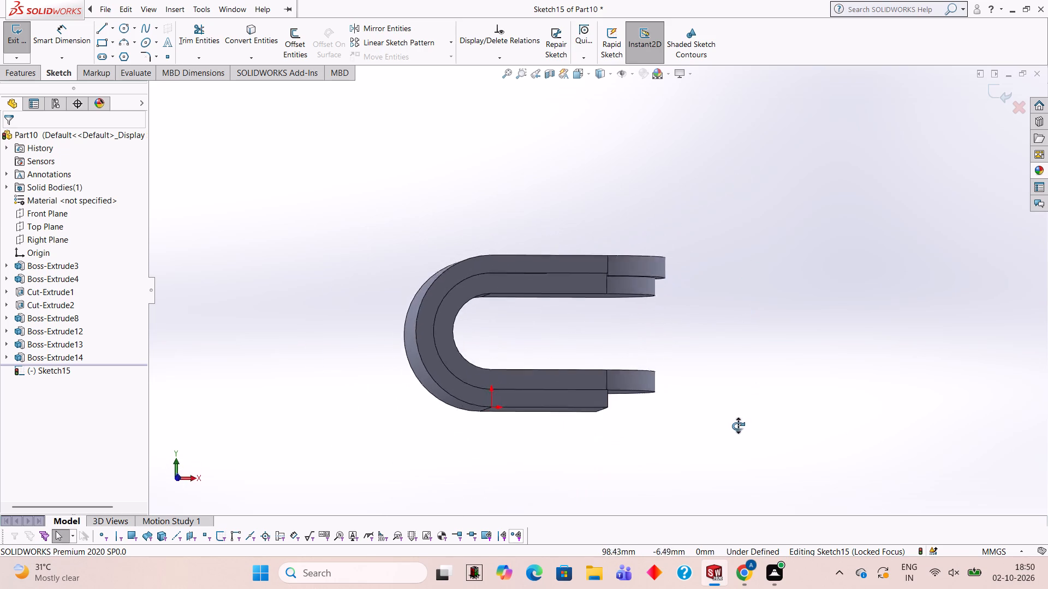
middle_click_drag(738, 426, 784, 359)
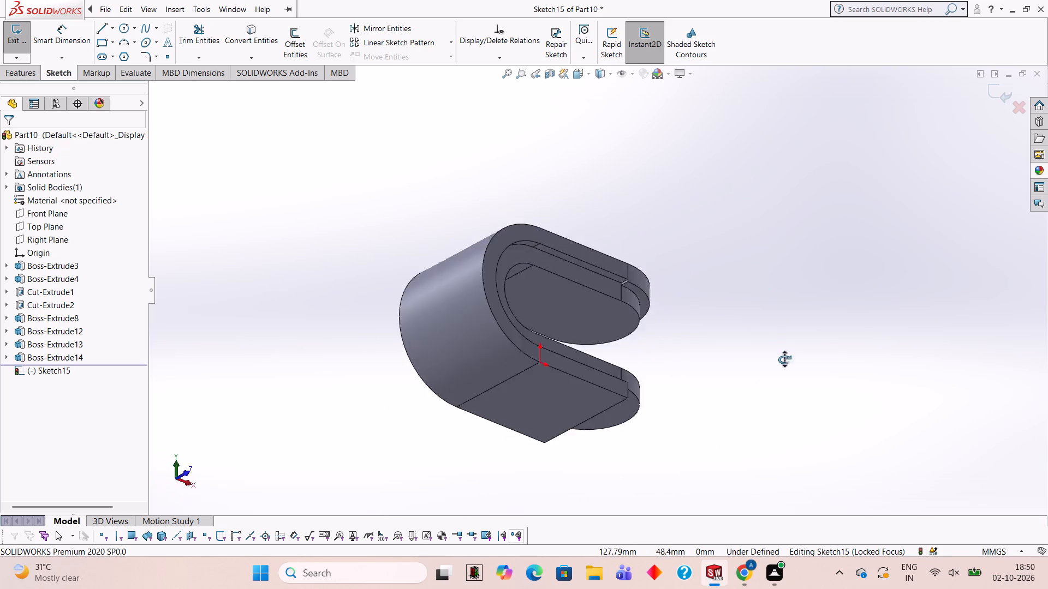
middle_click_drag(784, 359, 713, 425)
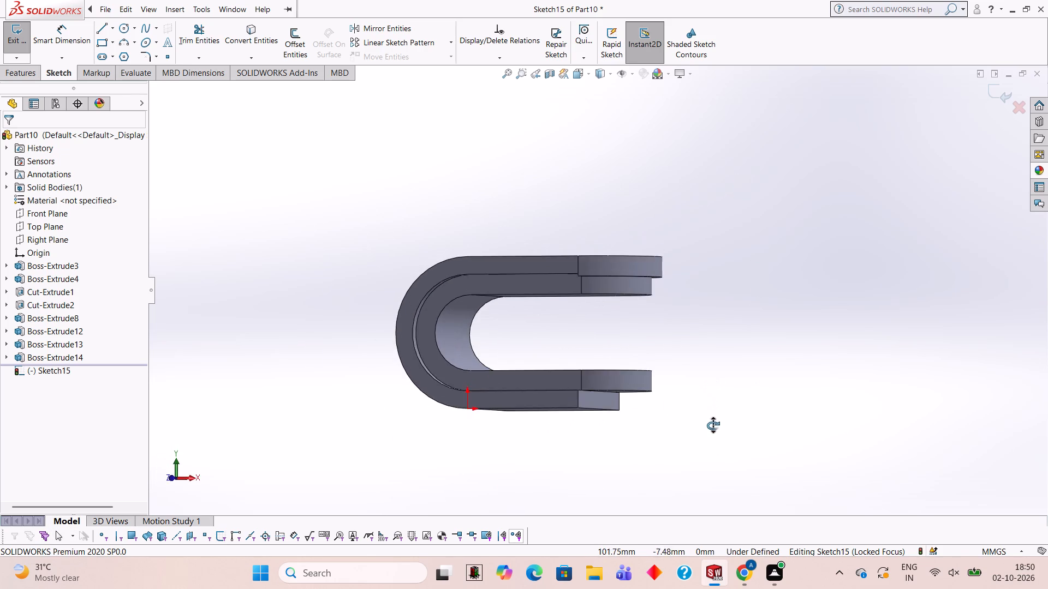
middle_click_drag(713, 425, 627, 410)
scroll(713, 425, "down", 1)
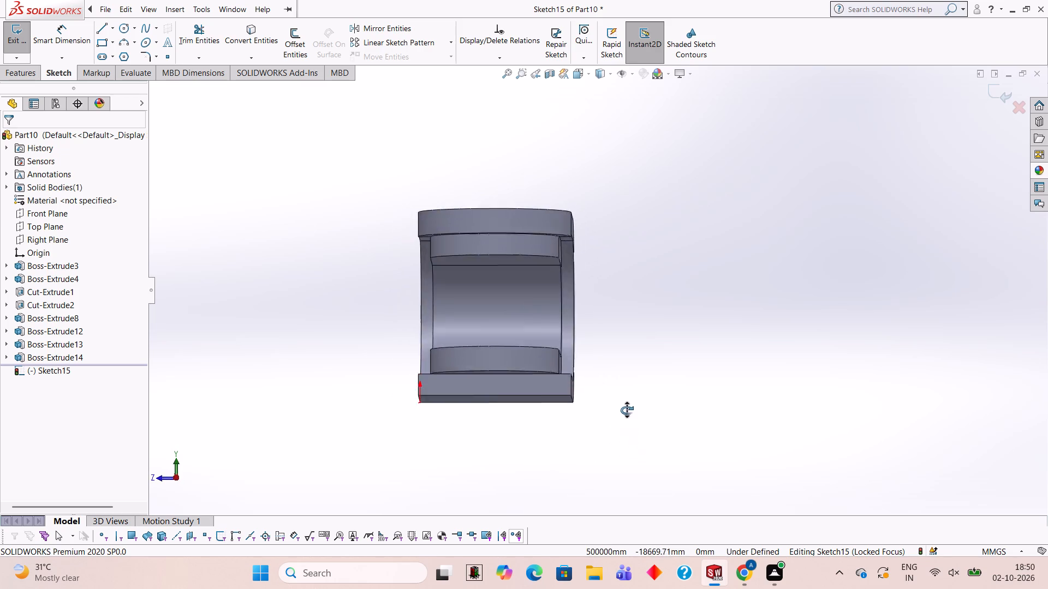
middle_click_drag(627, 410, 523, 404)
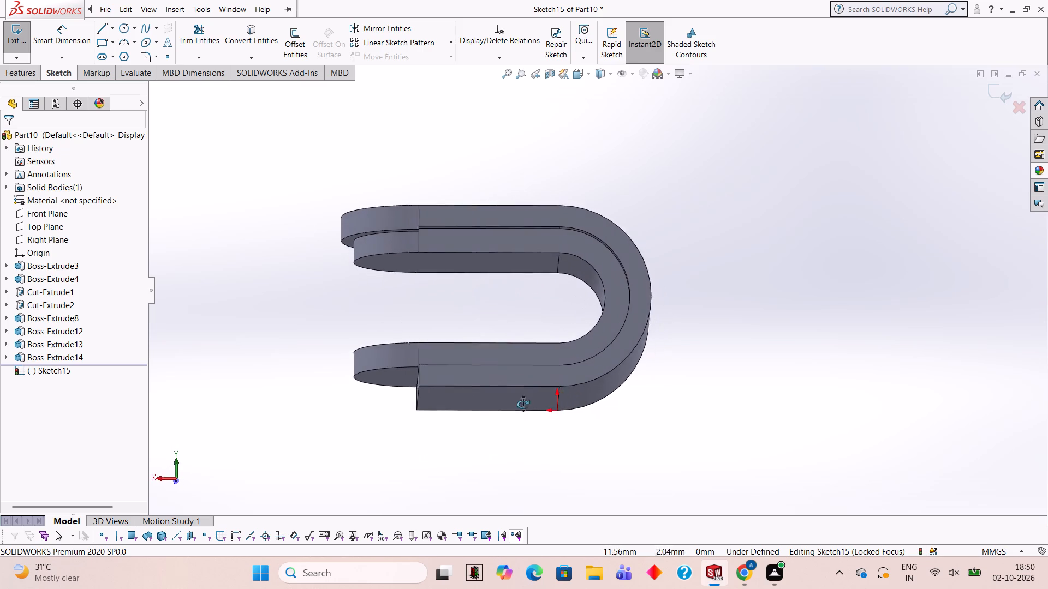
middle_click_drag(523, 404, 518, 404)
middle_click_drag(516, 346, 563, 370)
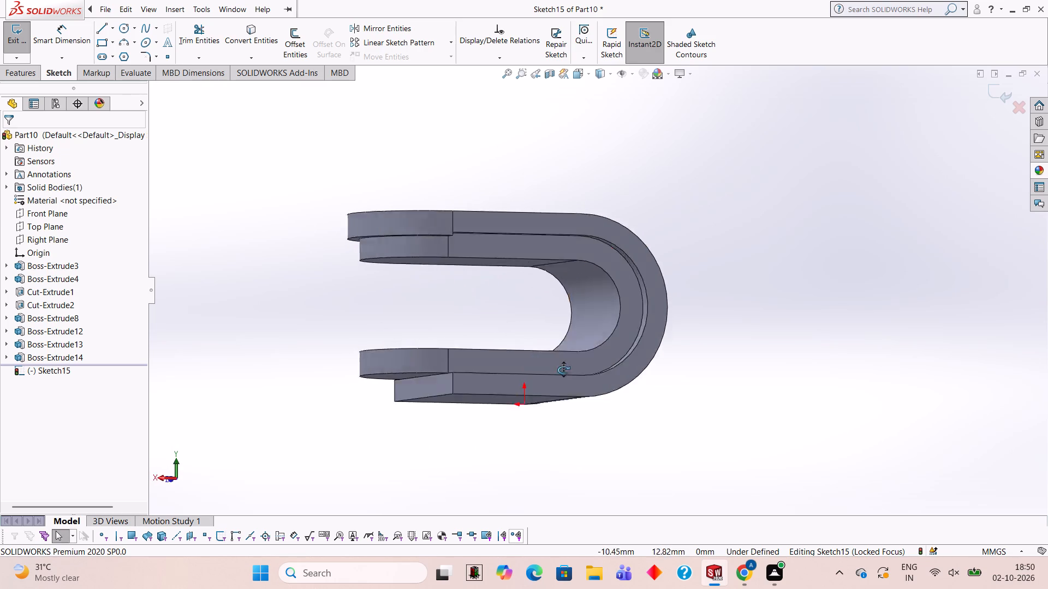
middle_click_drag(563, 370, 734, 329)
middle_click_drag(606, 428, 577, 275)
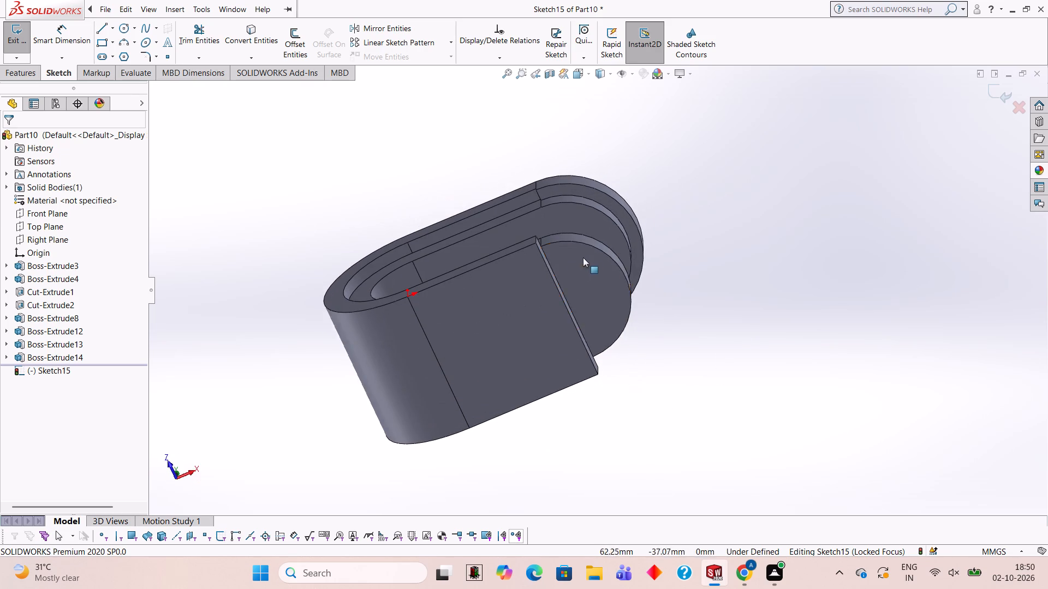
Leave the empty sketch and draw concentric 25 mm and 21 mm radius circles on the lower leg's outer face, centred on its end edge's midpoint.
left_click(581, 294)
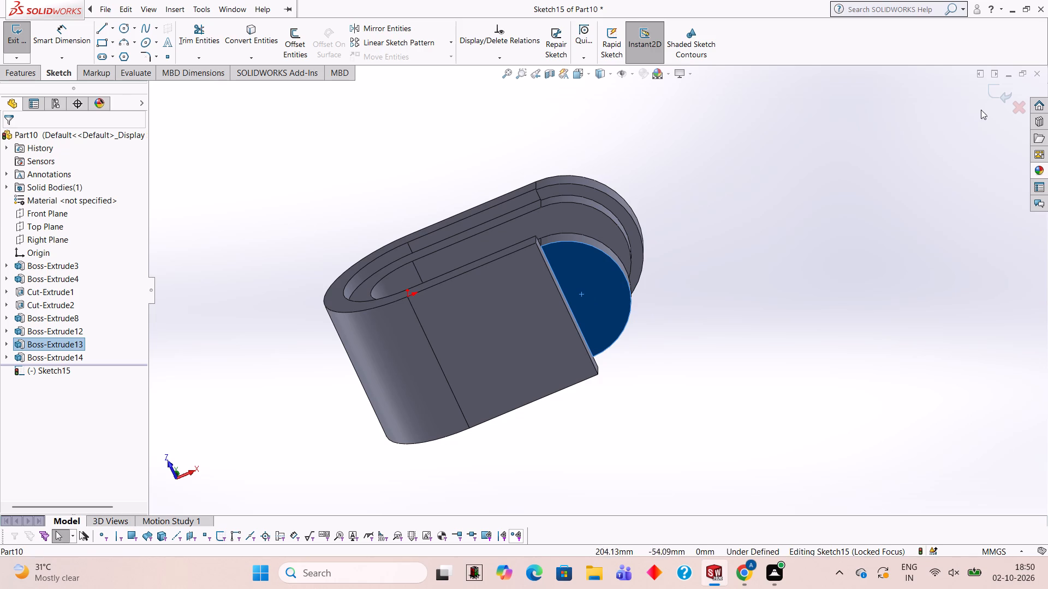
left_click(991, 94)
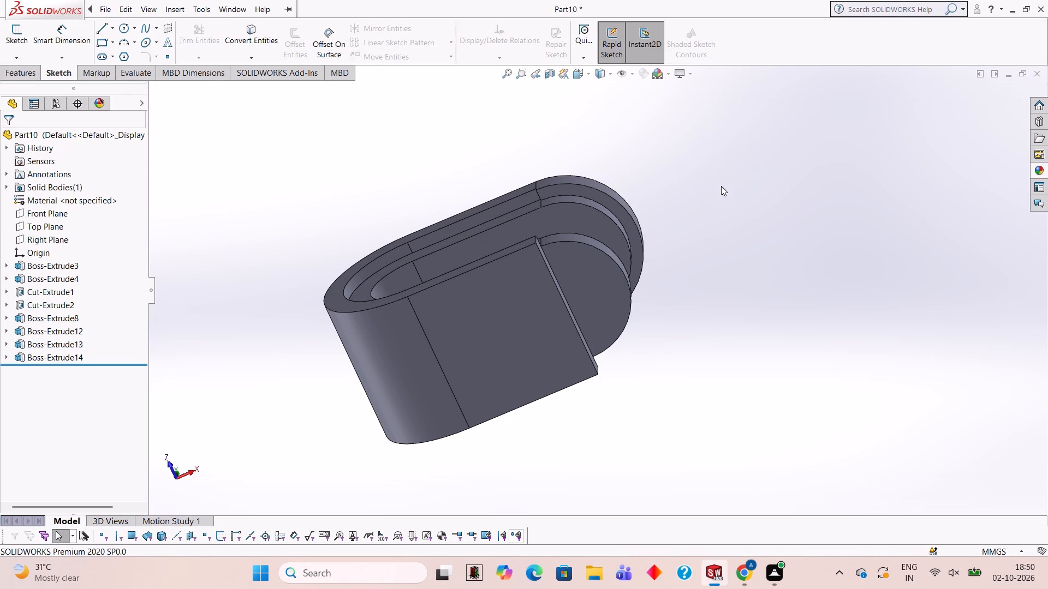
left_click(528, 333)
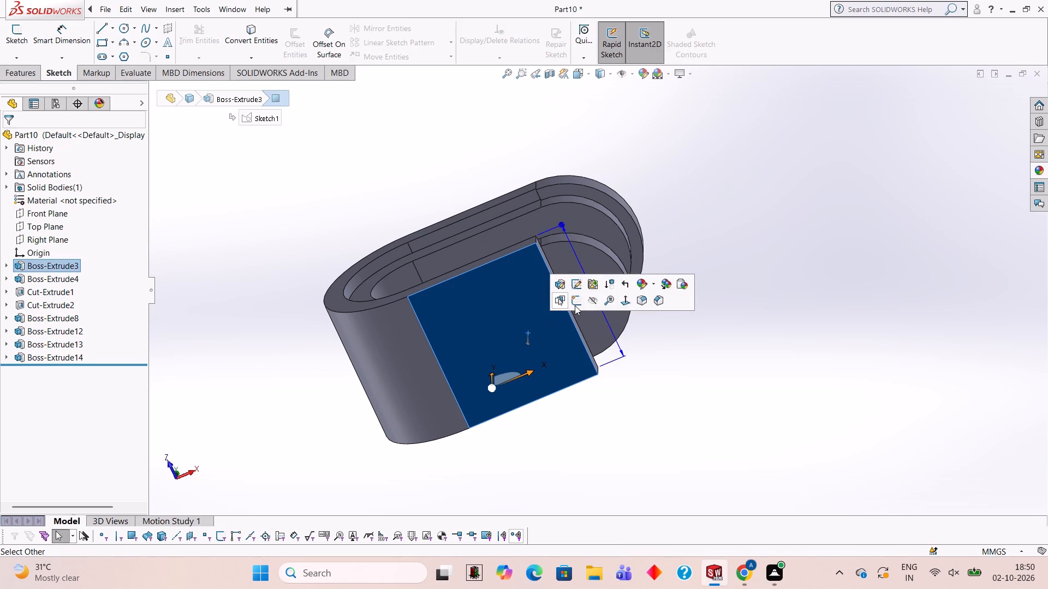
left_click(580, 306)
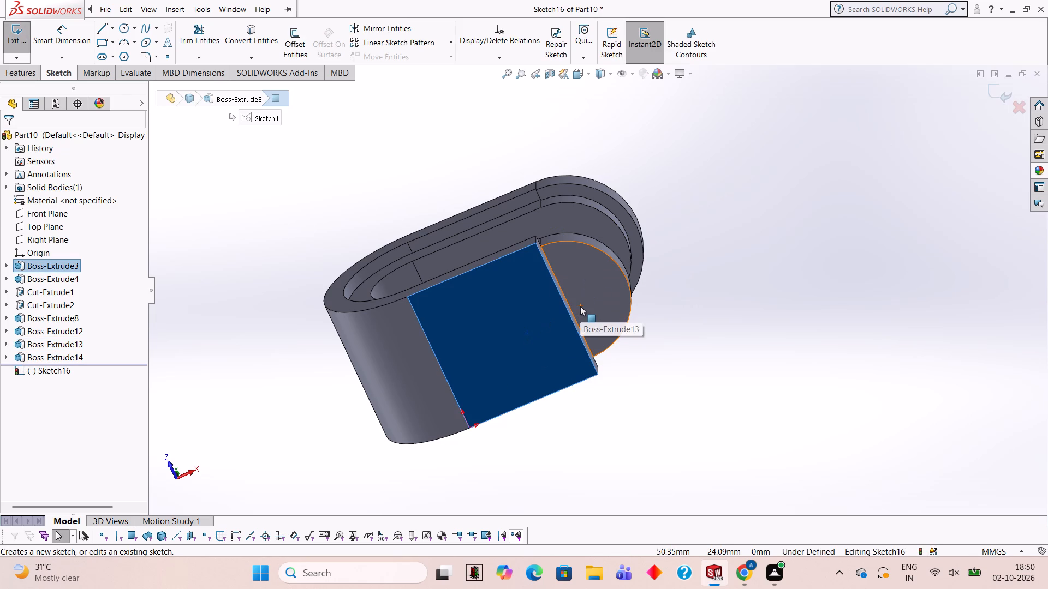
key("ctrl+8")
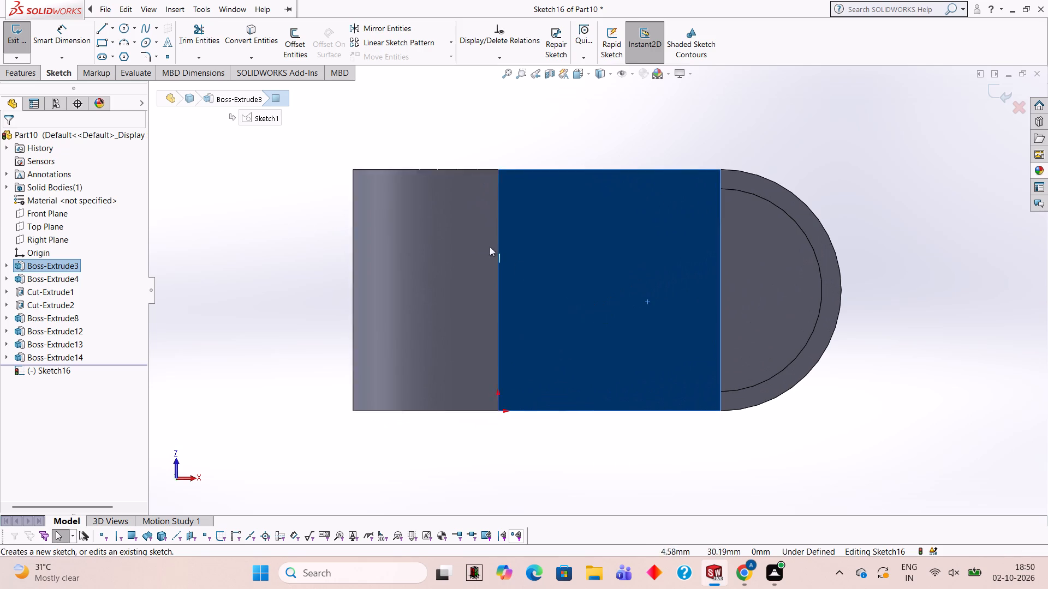
left_click(124, 28)
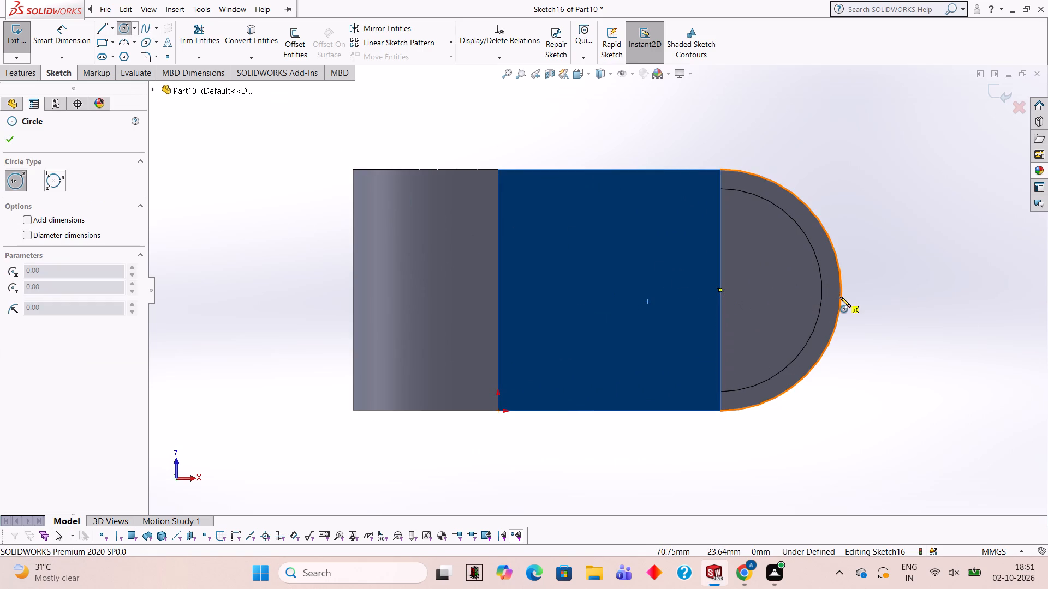
left_click(718, 290)
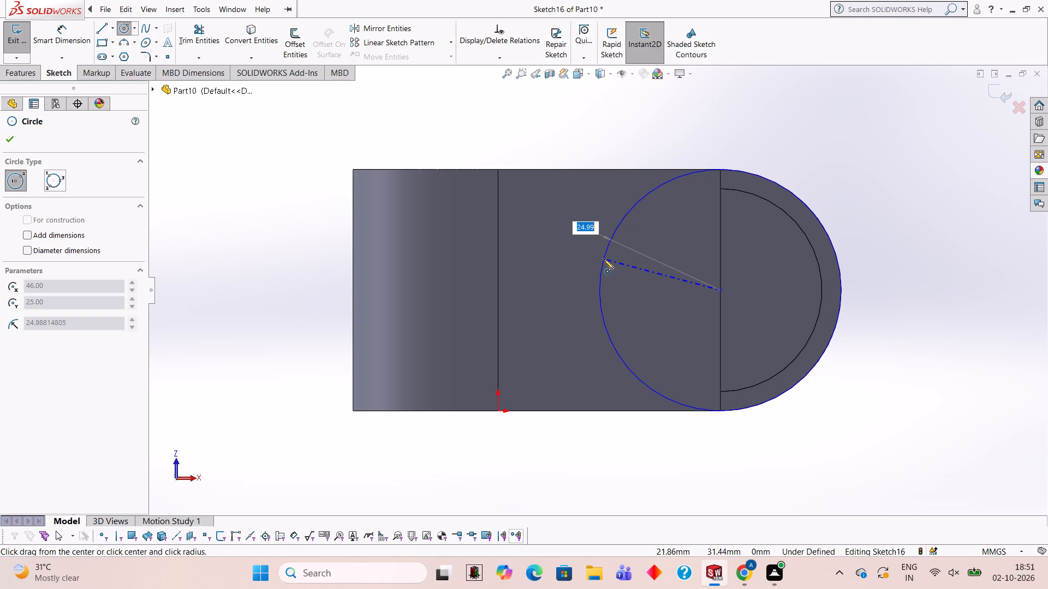
type("25")
key("Return")
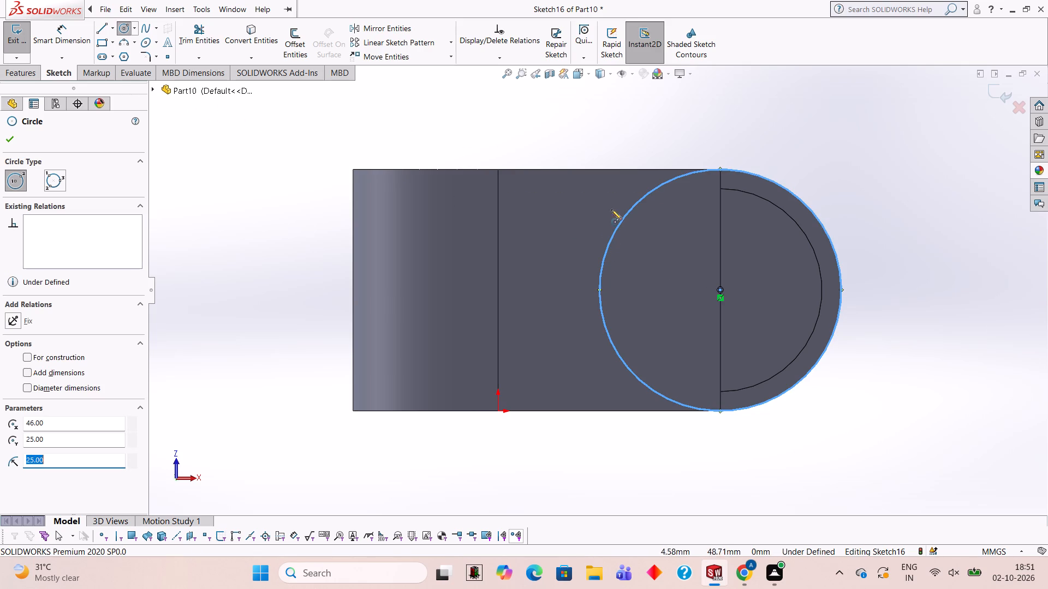
left_click(719, 289)
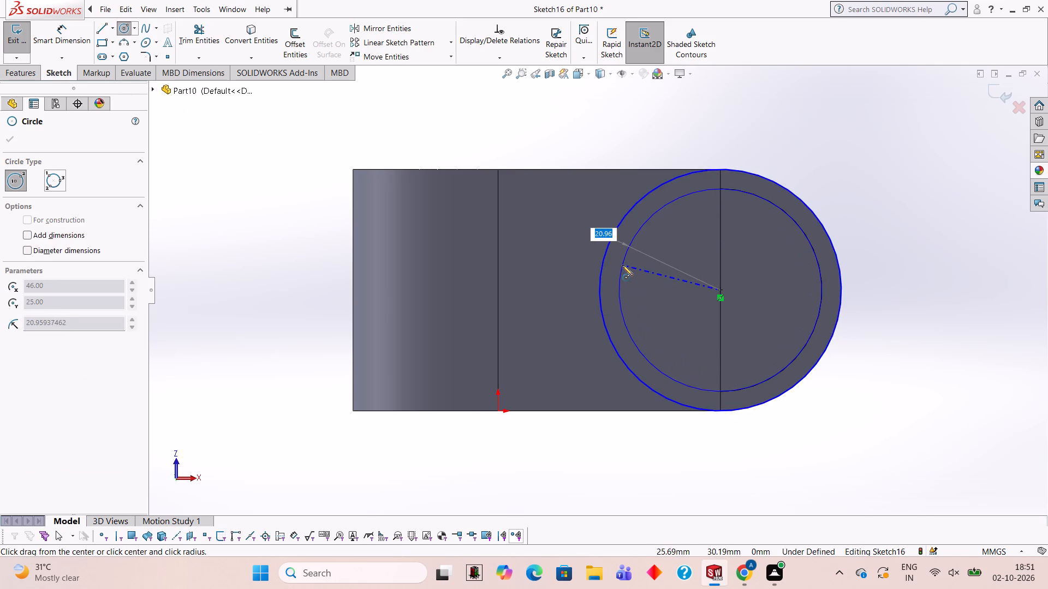
type("21")
key("Return")
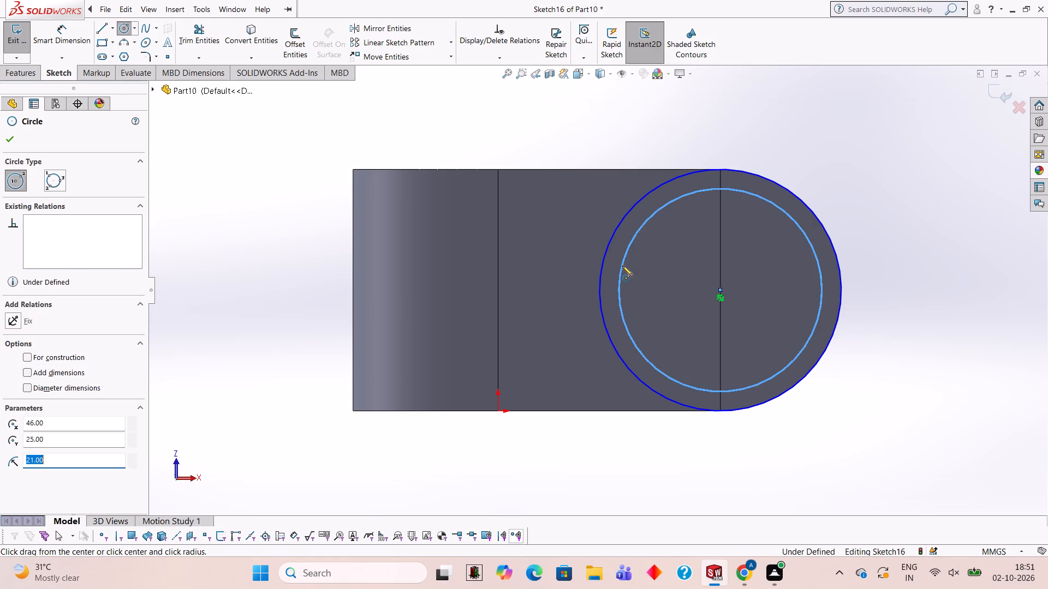
Draw a vertical line across the circles along the leg's end edge and trim both to half-circles beyond the end.
left_click(106, 21)
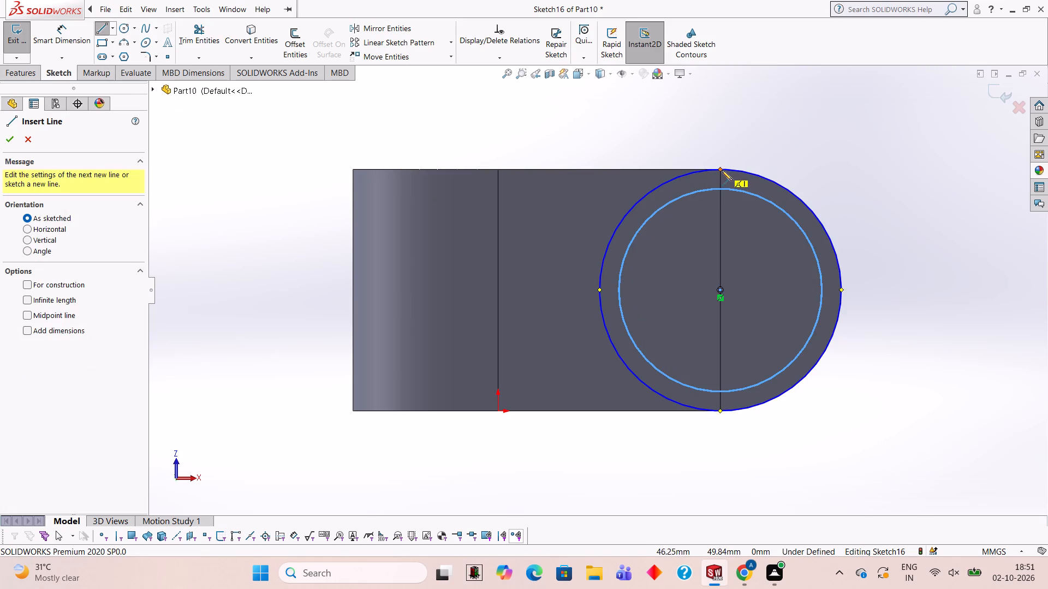
left_click(720, 170)
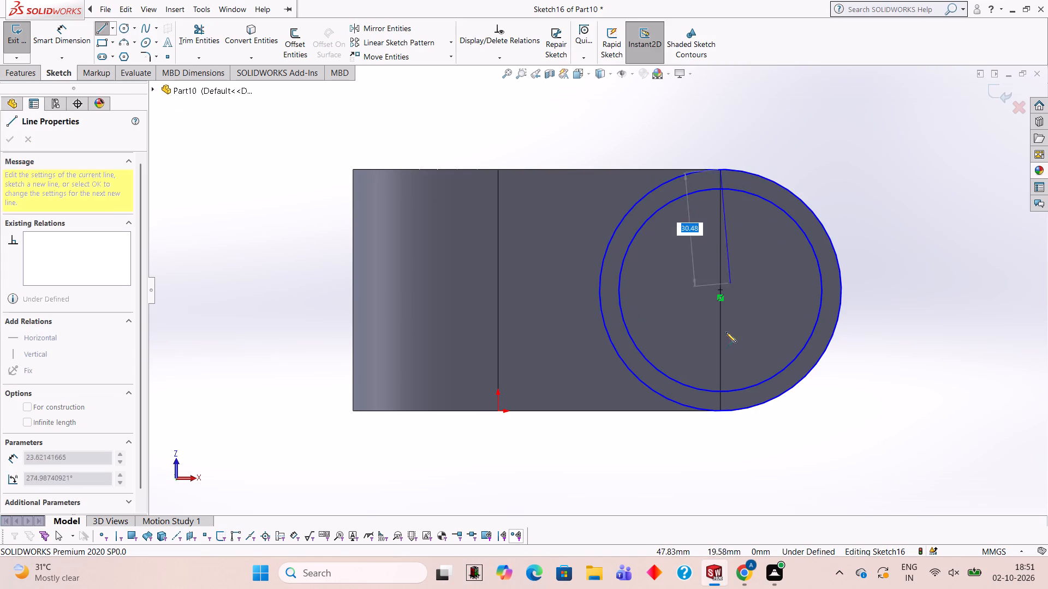
left_click(720, 411)
left_click(213, 43)
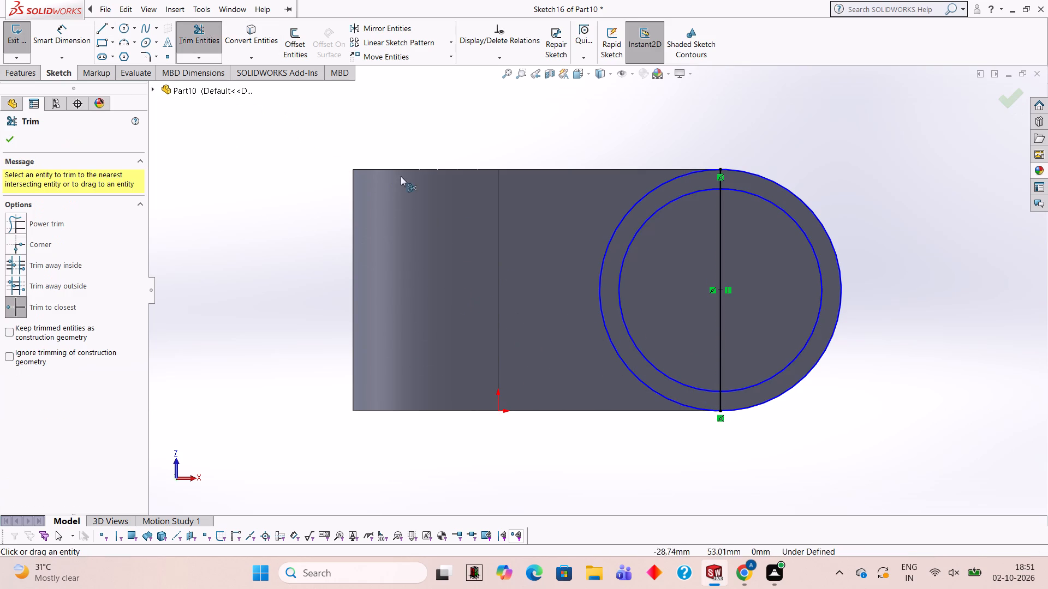
left_click(600, 273)
left_click(616, 281)
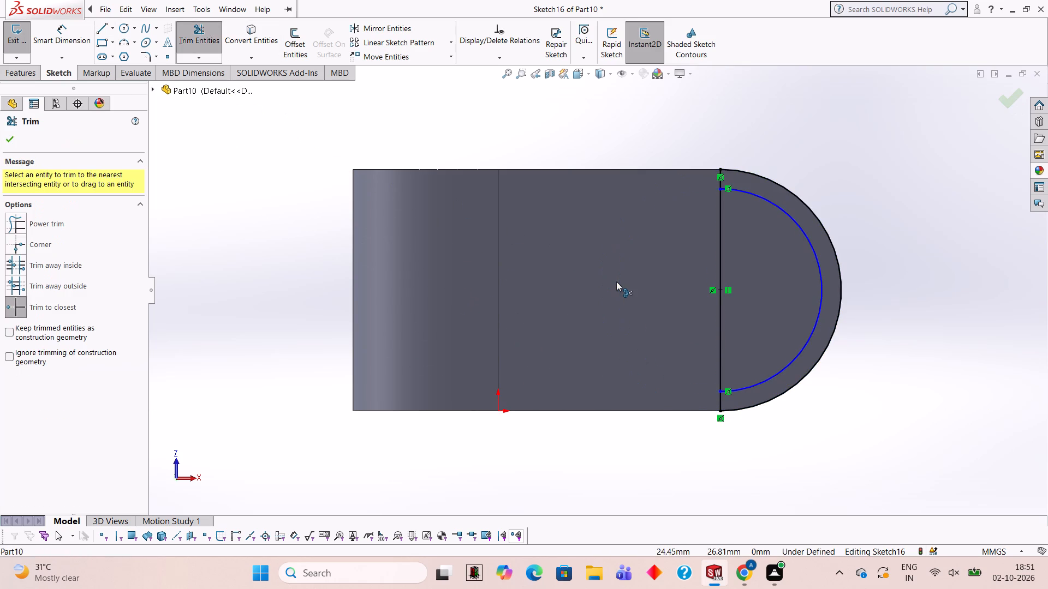
Extrude both the ring and inner half-disc regions at the lower leg's end 8 mm upward into the leg's thickness, merged with the body.
middle_click_drag(785, 142, 758, 253)
middle_click_drag(657, 203, 665, 304)
left_click(30, 69)
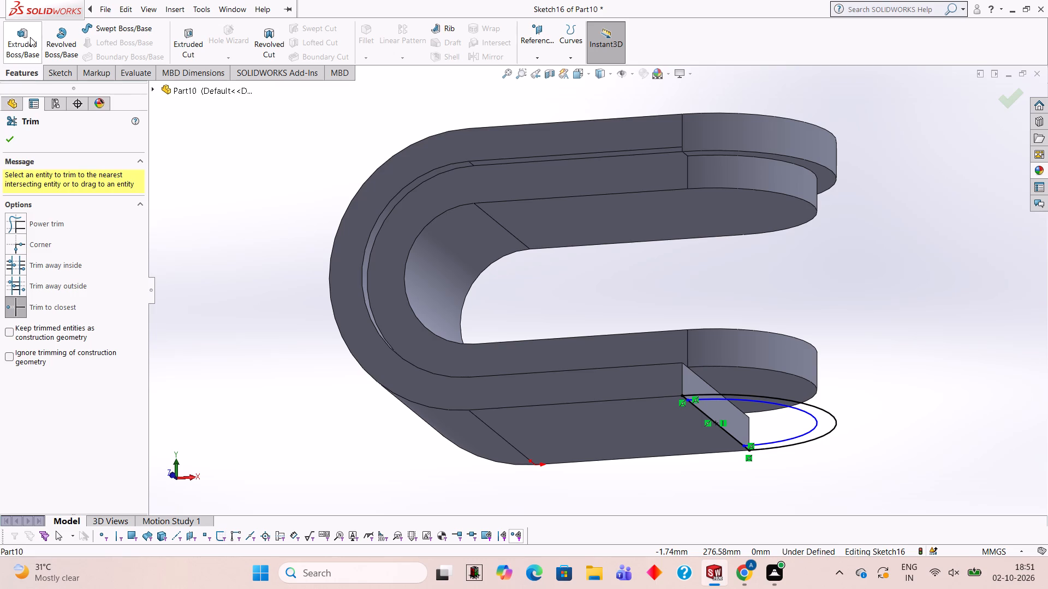
left_click(30, 37)
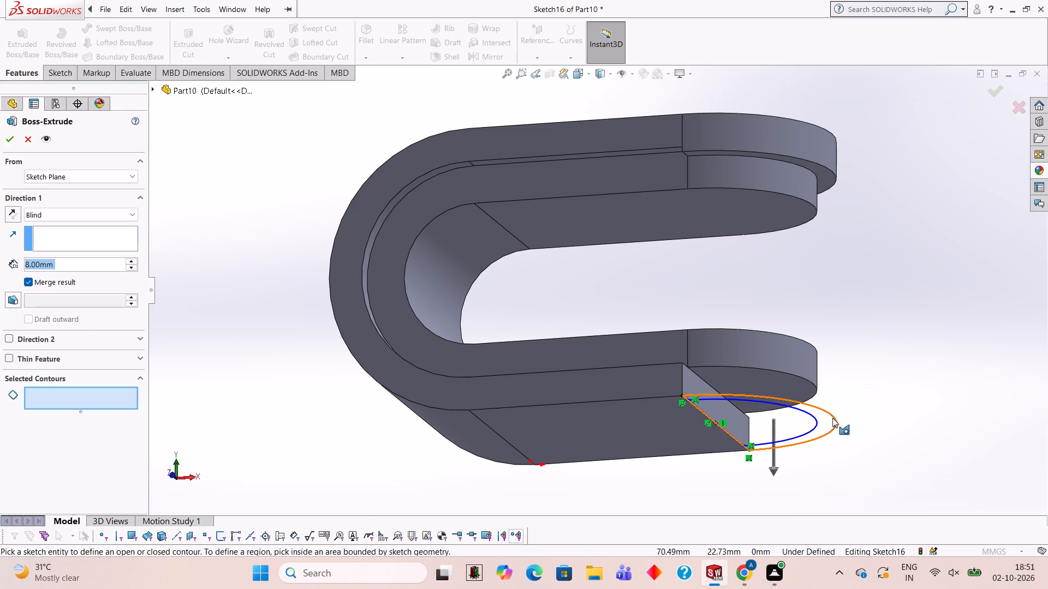
left_click(832, 418)
left_click(768, 431)
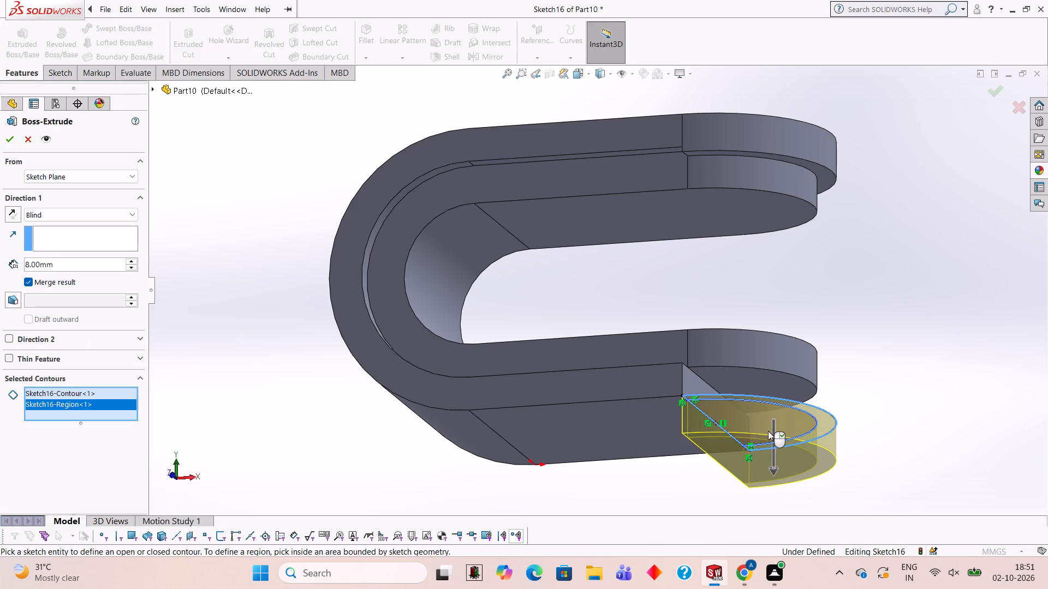
left_click(15, 213)
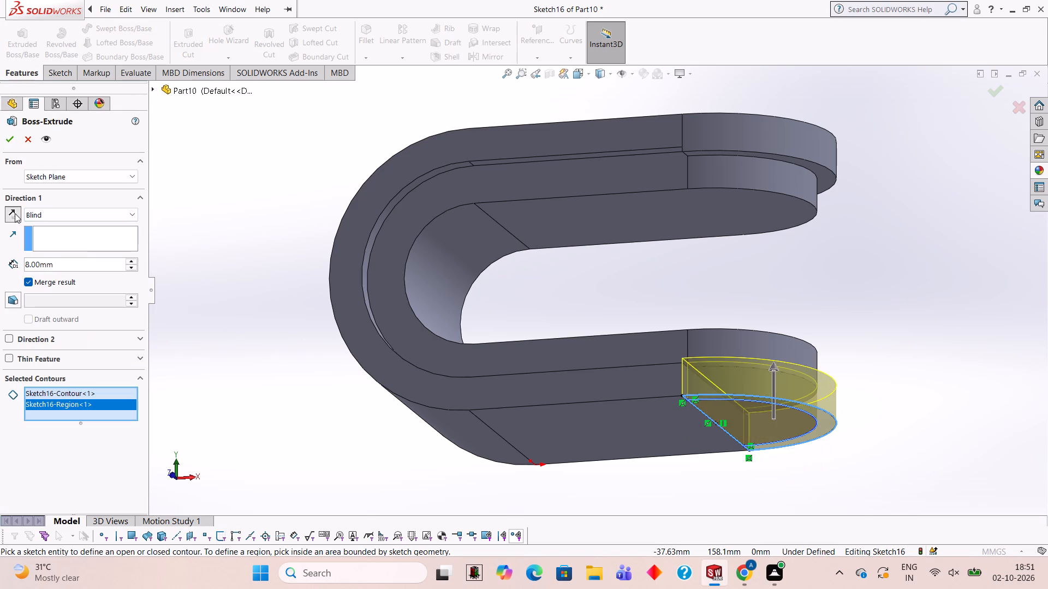
left_click(14, 137)
left_click(242, 272)
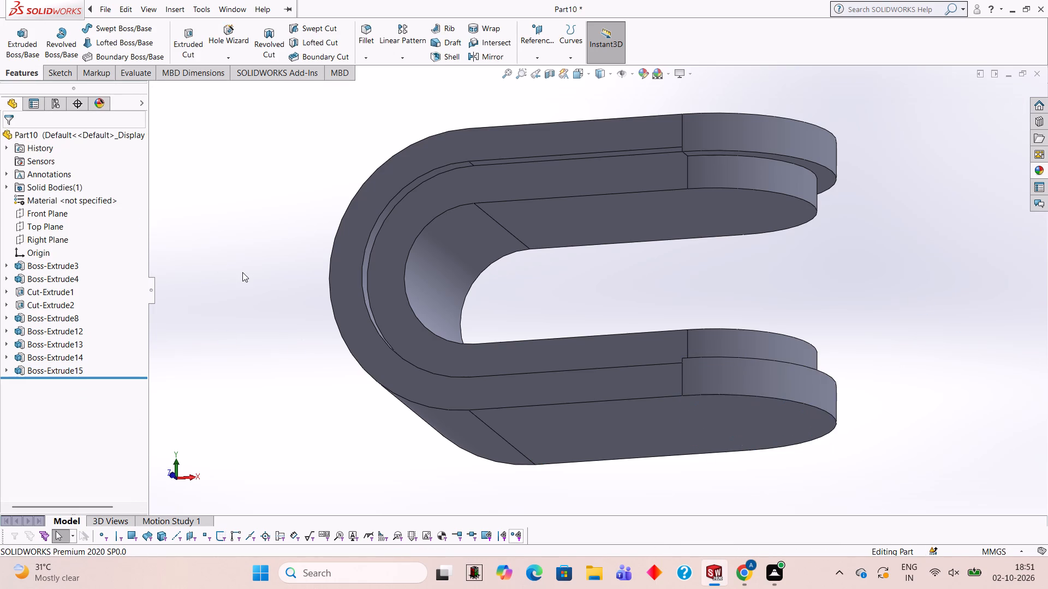
Examine the lower leg's new rounded end against the upper leg's stepped end from the side and below.
scroll(599, 330, "up", 1)
middle_click_drag(607, 315, 612, 332)
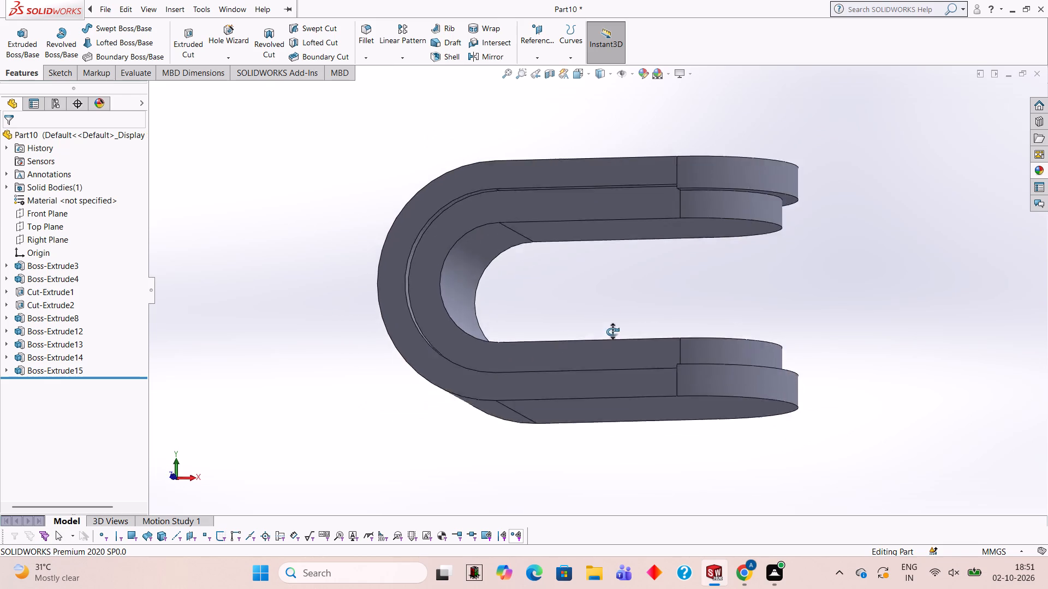
middle_click_drag(612, 332, 620, 286)
middle_click_drag(700, 426, 701, 449)
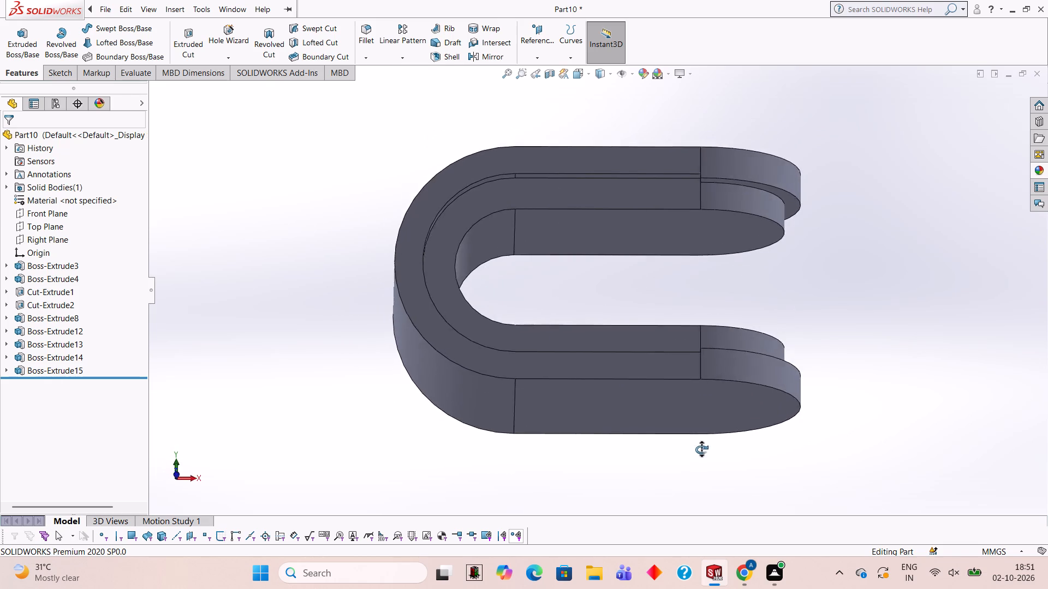
middle_click_drag(701, 449, 658, 444)
scroll(565, 270, "down", 1)
scroll(565, 270, "up", 2)
middle_click_drag(584, 279, 624, 312)
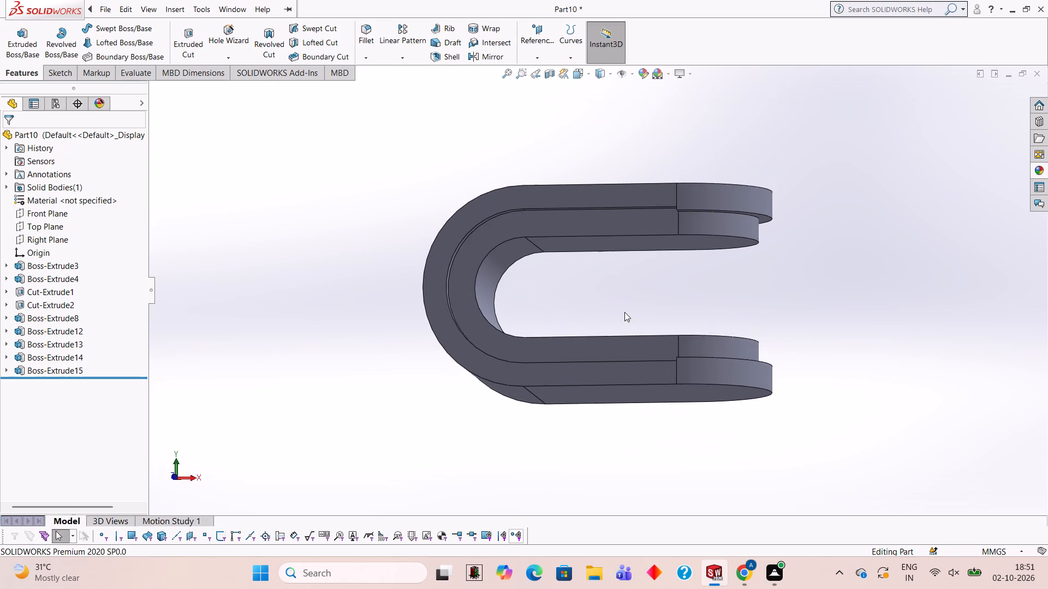
middle_click_drag(624, 312, 624, 311)
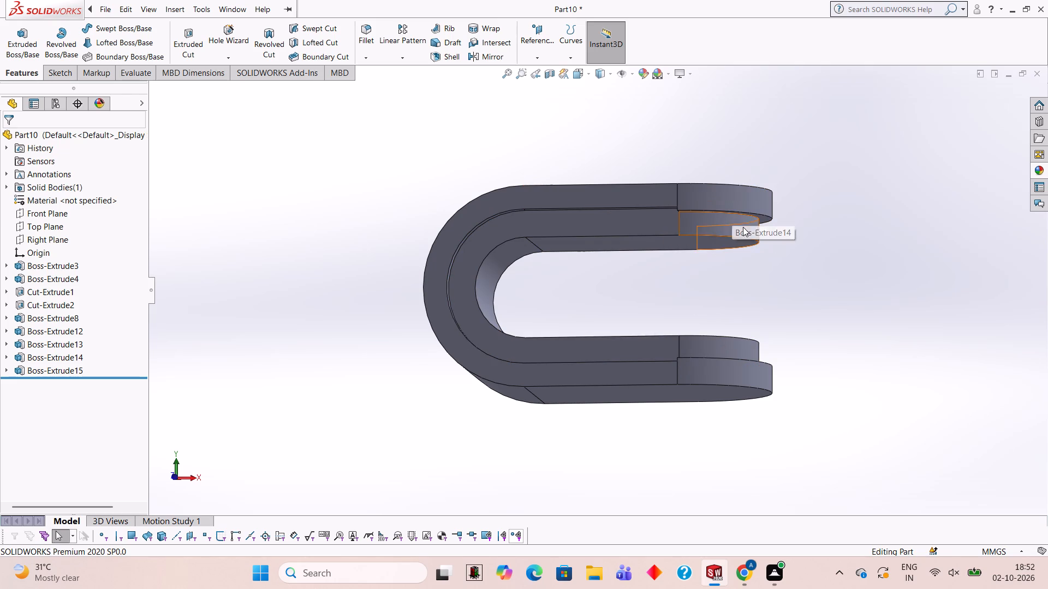
Sketch a 10 mm radius circle on the lower leg's outer face, concentric with its rounded end.
scroll(593, 328, "up", 2)
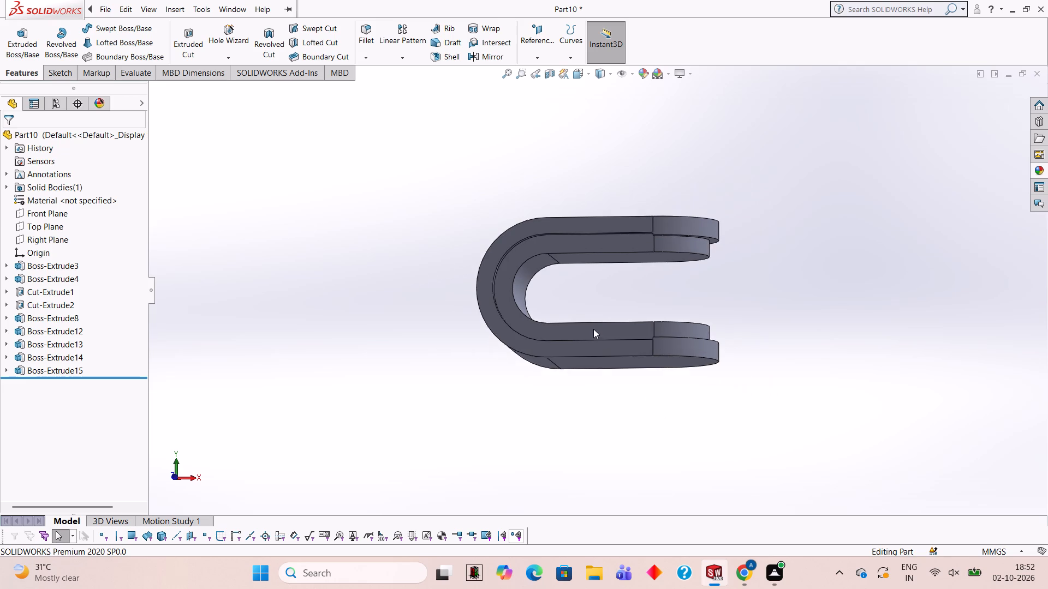
scroll(600, 358, "down", 1)
middle_click_drag(600, 358, 633, 224)
scroll(766, 291, "up", 1)
middle_click_drag(750, 283, 724, 268)
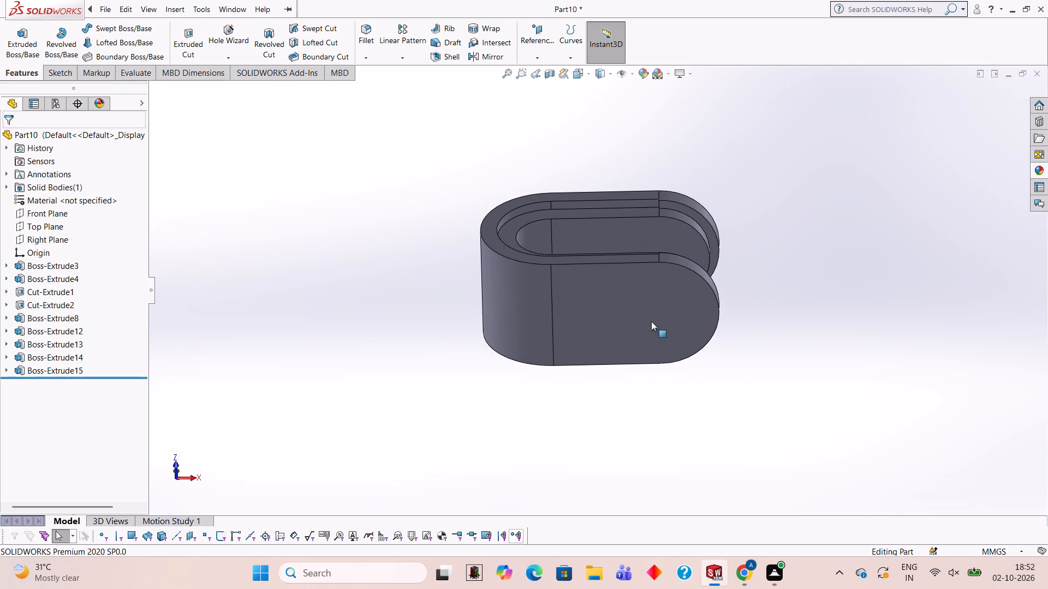
left_click(640, 321)
left_click(686, 292)
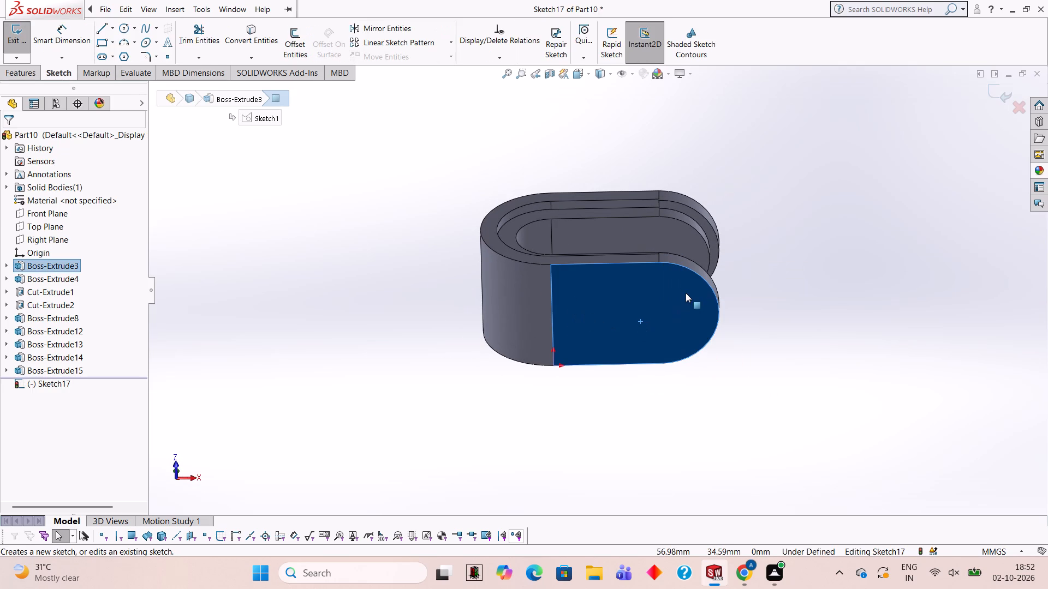
key("ctrl+8")
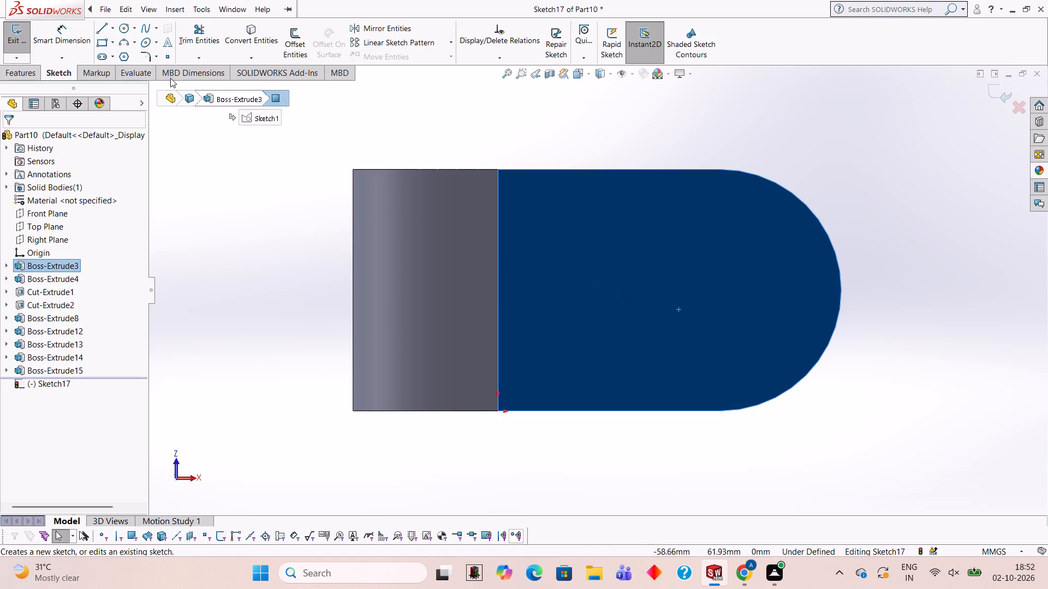
left_click(128, 28)
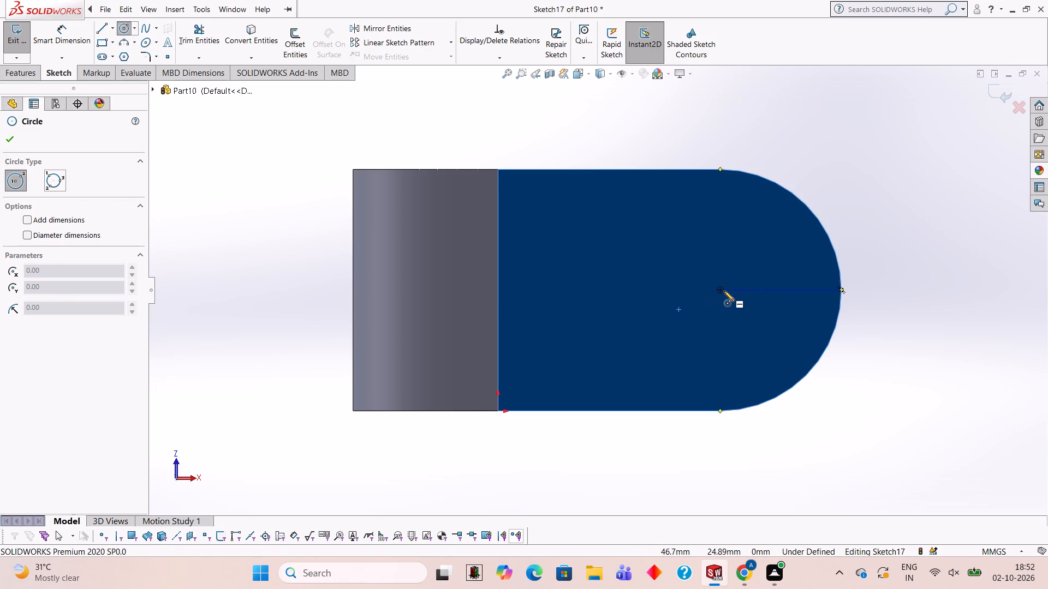
left_click(722, 291)
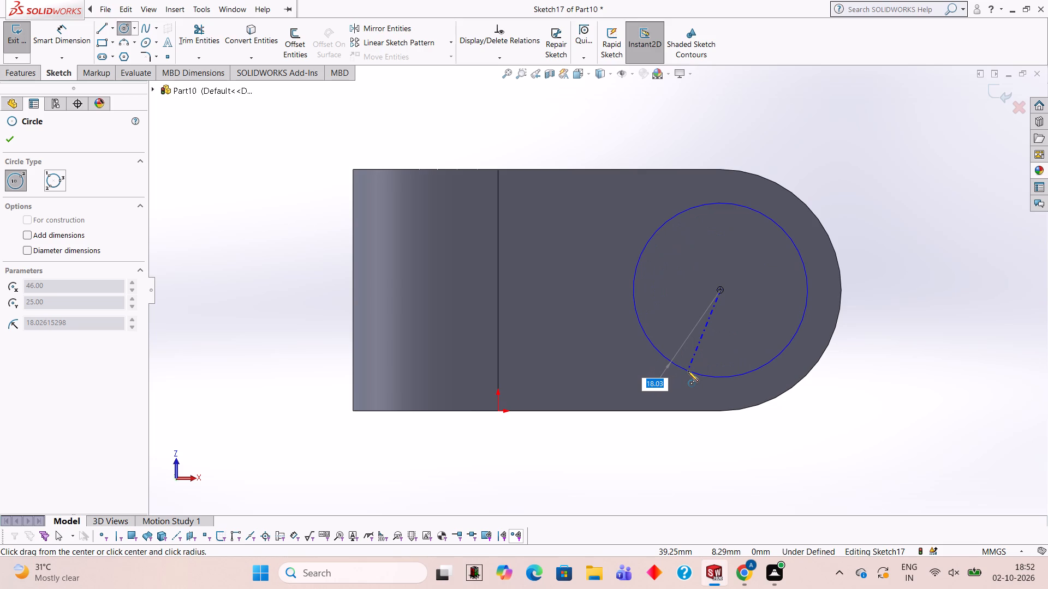
type("10")
key("Return")
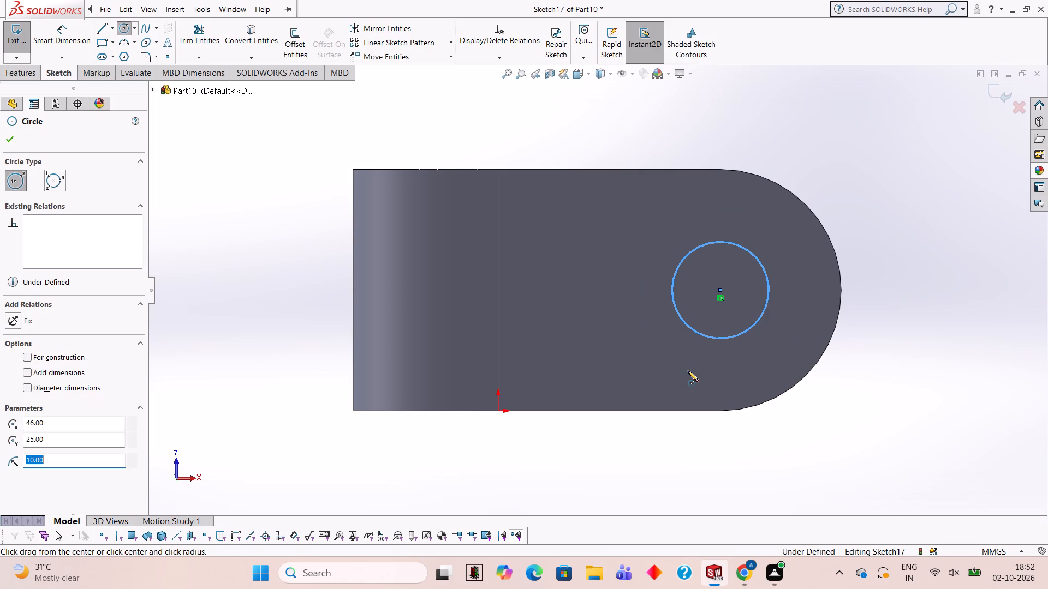
Cut-extrude the 10 mm radius circle 70 mm deep as a blind cut upward through both legs.
middle_click_drag(672, 179, 660, 365)
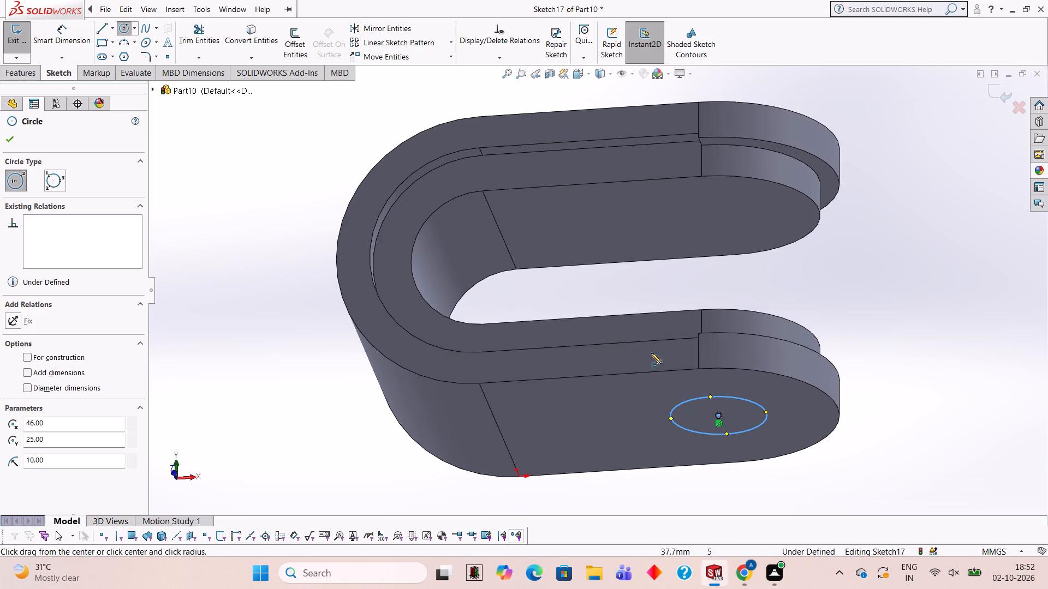
middle_click_drag(632, 277, 634, 351)
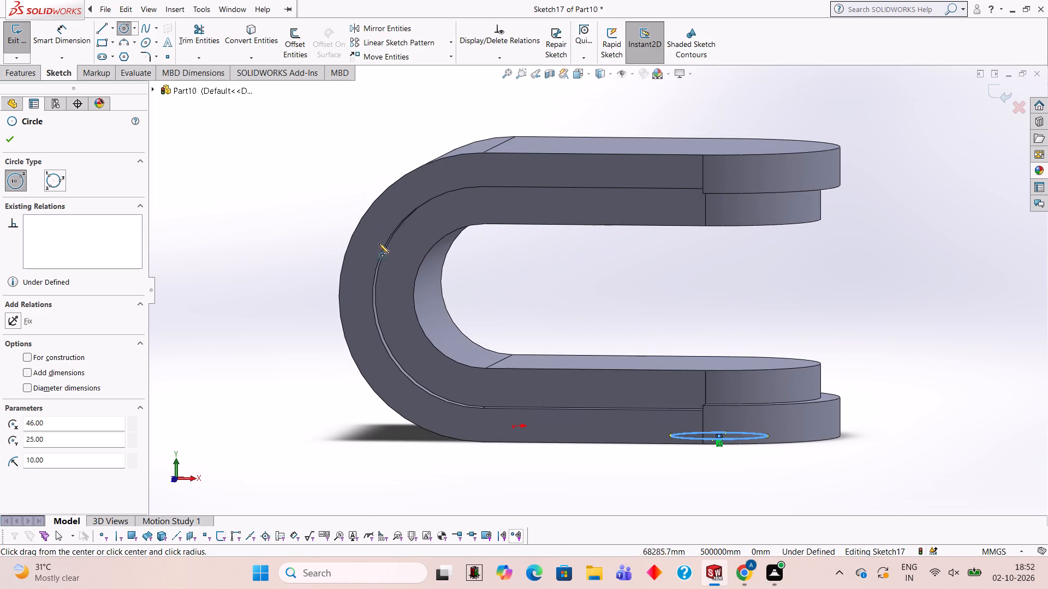
middle_click_drag(509, 272, 516, 269)
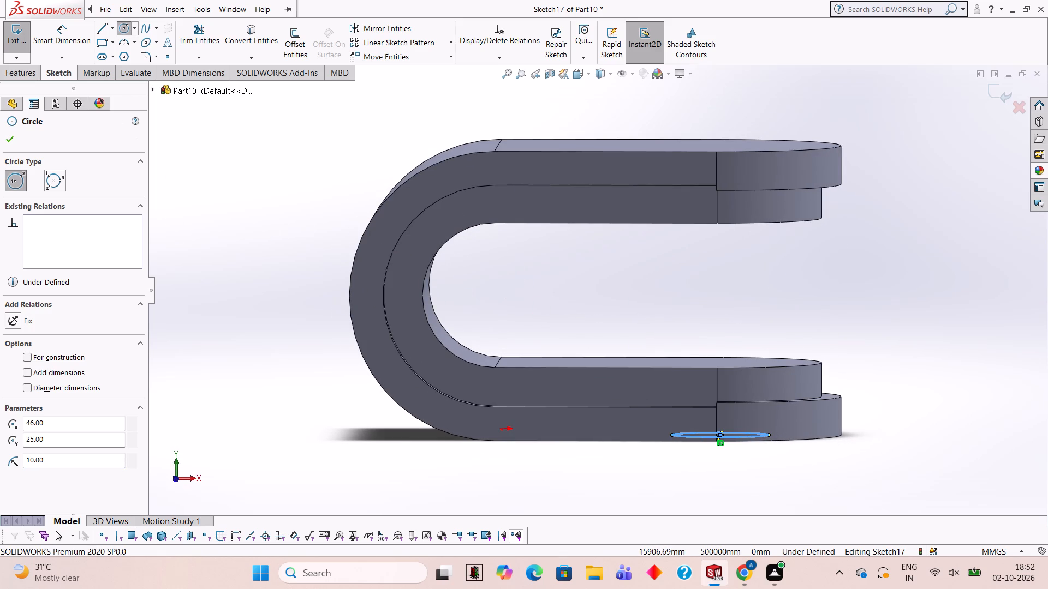
left_click(25, 78)
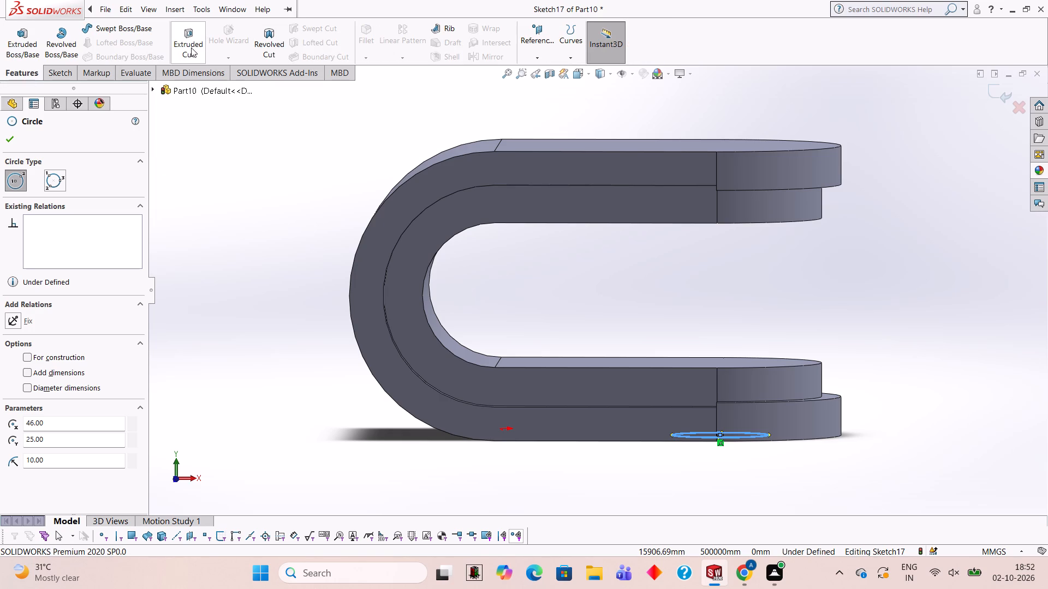
left_click(192, 47)
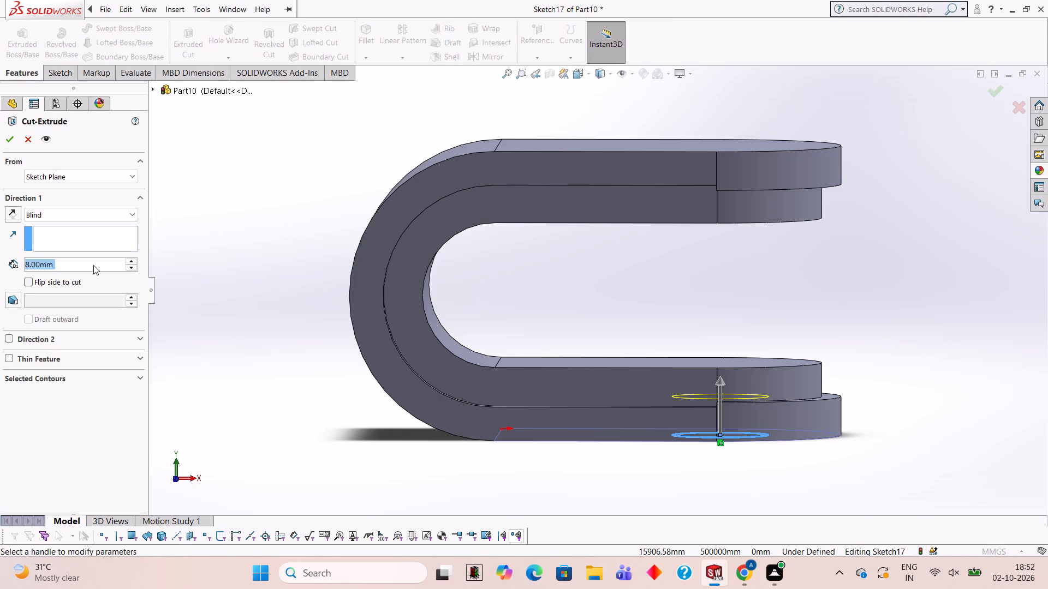
left_click(93, 265)
key("BackSpace")
key("BackSpace")
key("BackSpace")
key("BackSpace")
key("BackSpace")
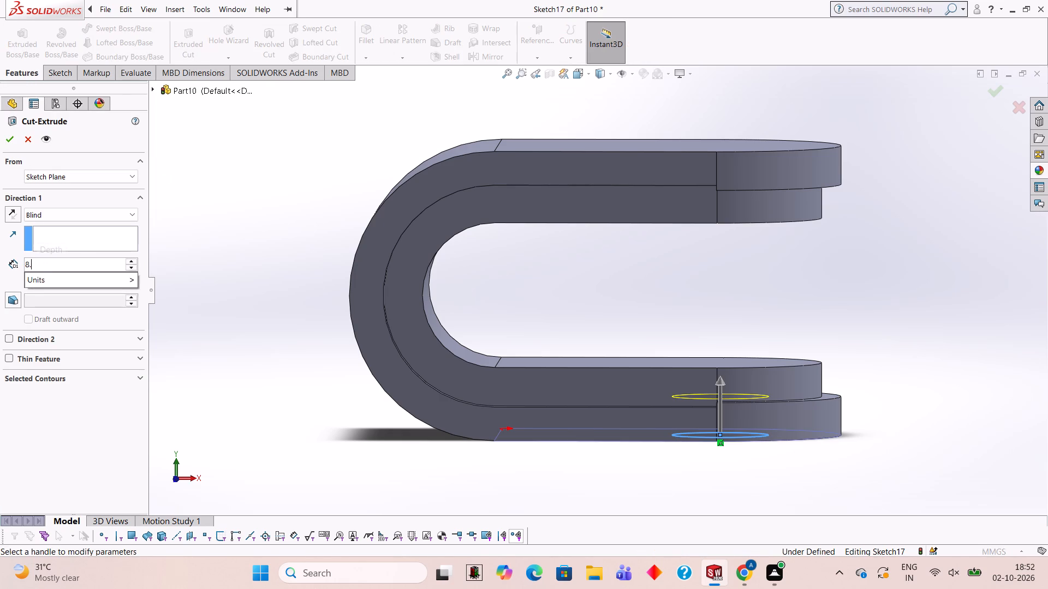
key("BackSpace")
type("50")
key("Return")
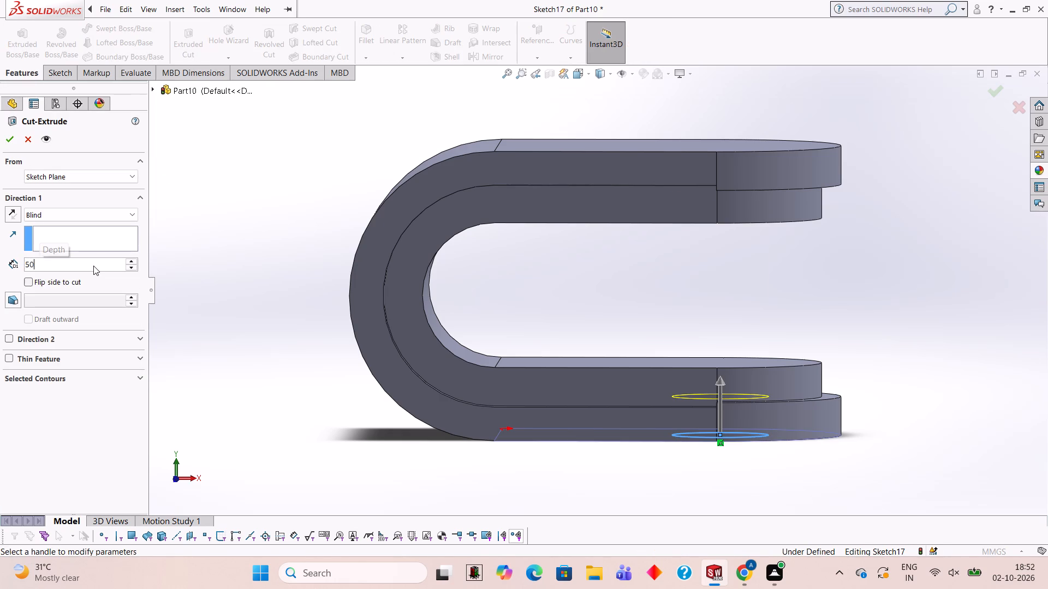
type("70")
key("Return")
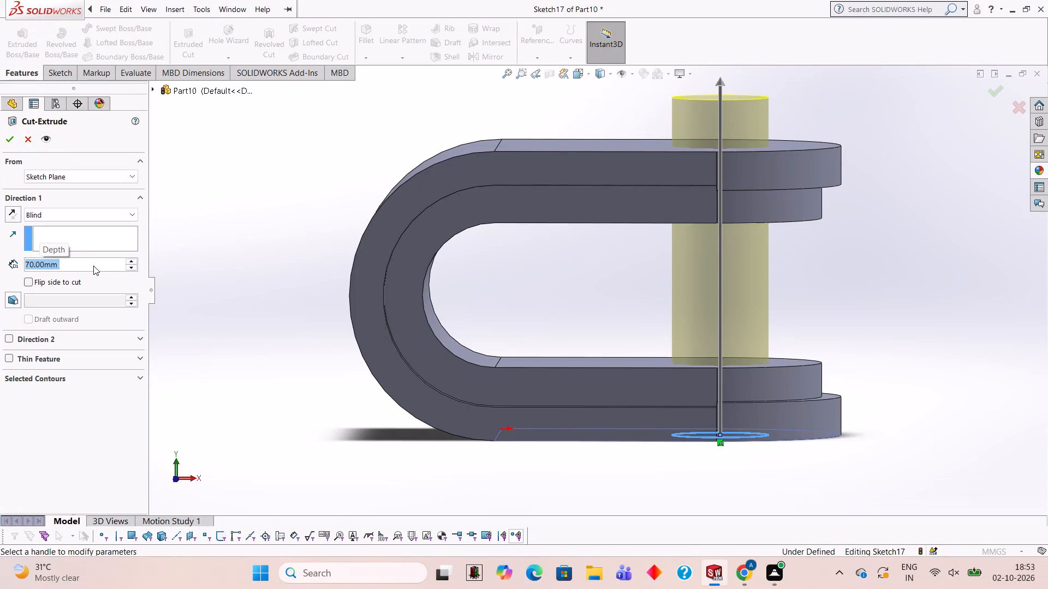
left_click(9, 137)
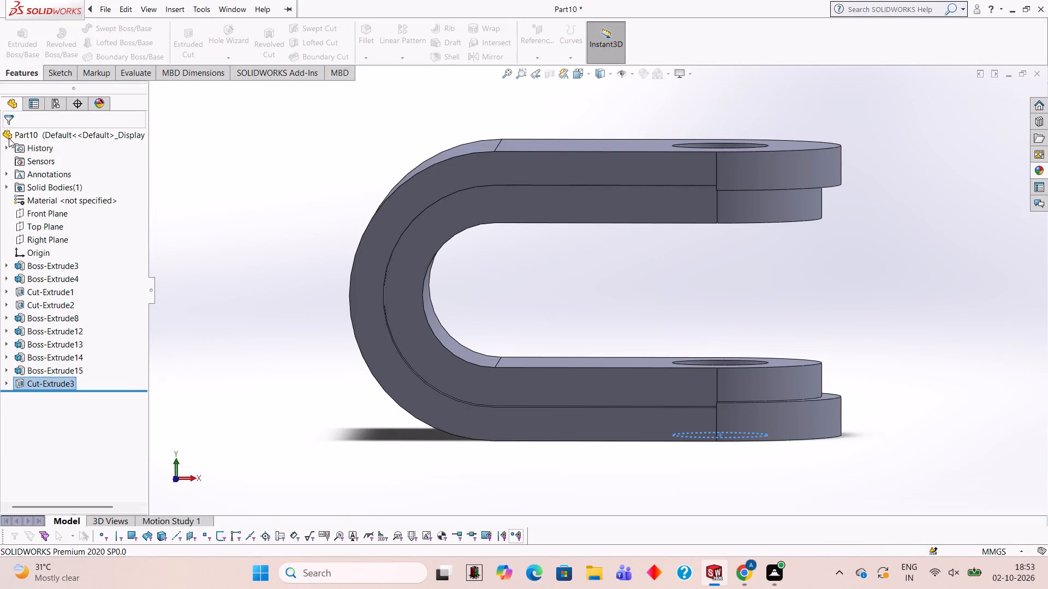
left_click(162, 254)
Examine the holes through both rounded leg ends from above, below and the side.
scroll(540, 294, "up", 2)
middle_click_drag(653, 464, 653, 430)
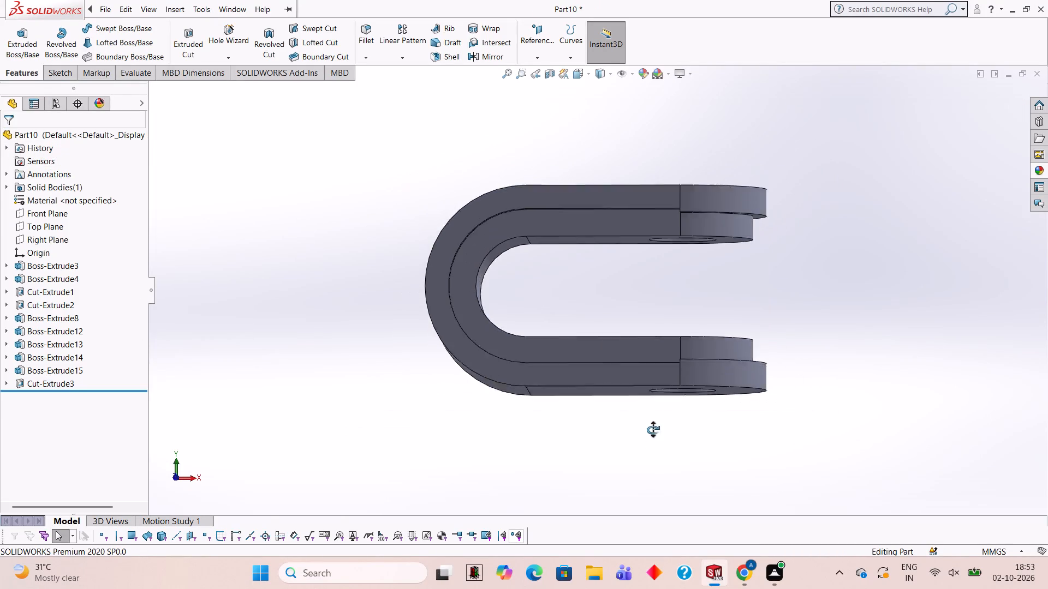
middle_click_drag(653, 430, 648, 271)
middle_click_drag(832, 377, 806, 398)
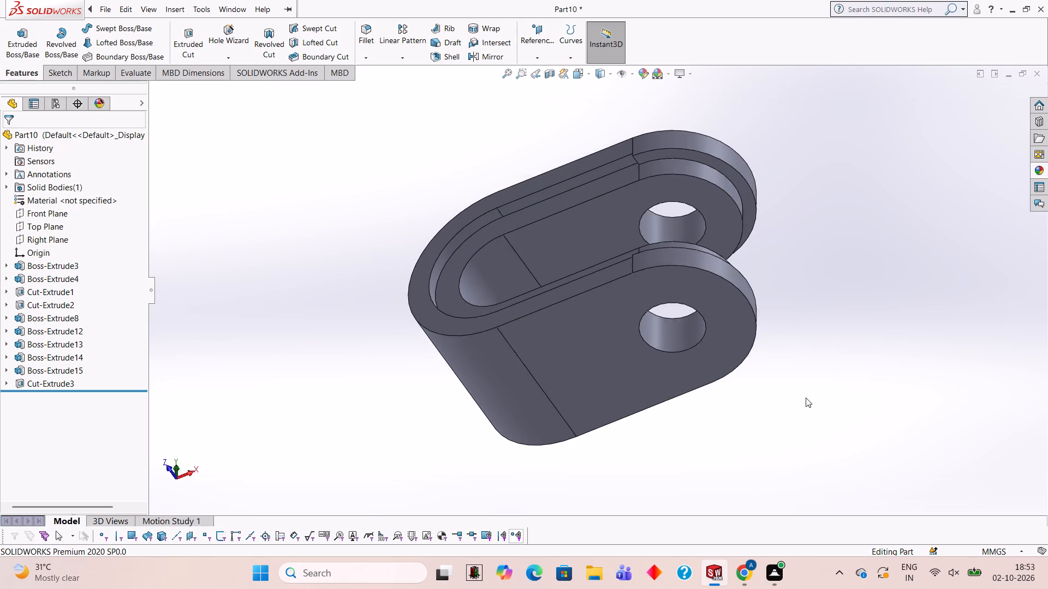
scroll(806, 398, "up", 1)
middle_click_drag(773, 292, 766, 380)
middle_click_drag(745, 289, 752, 337)
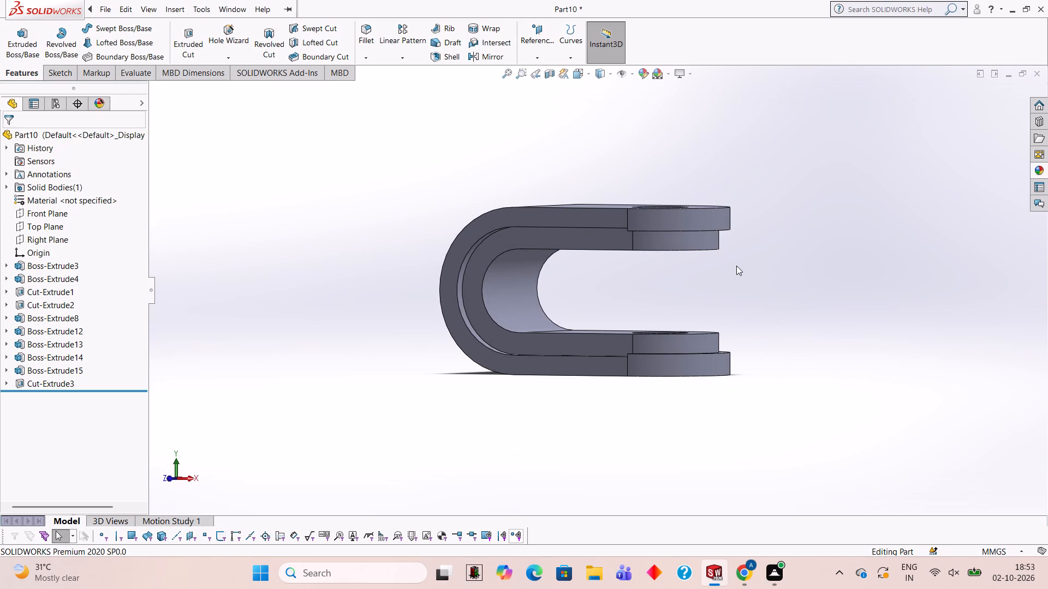
middle_click_drag(739, 266, 773, 322)
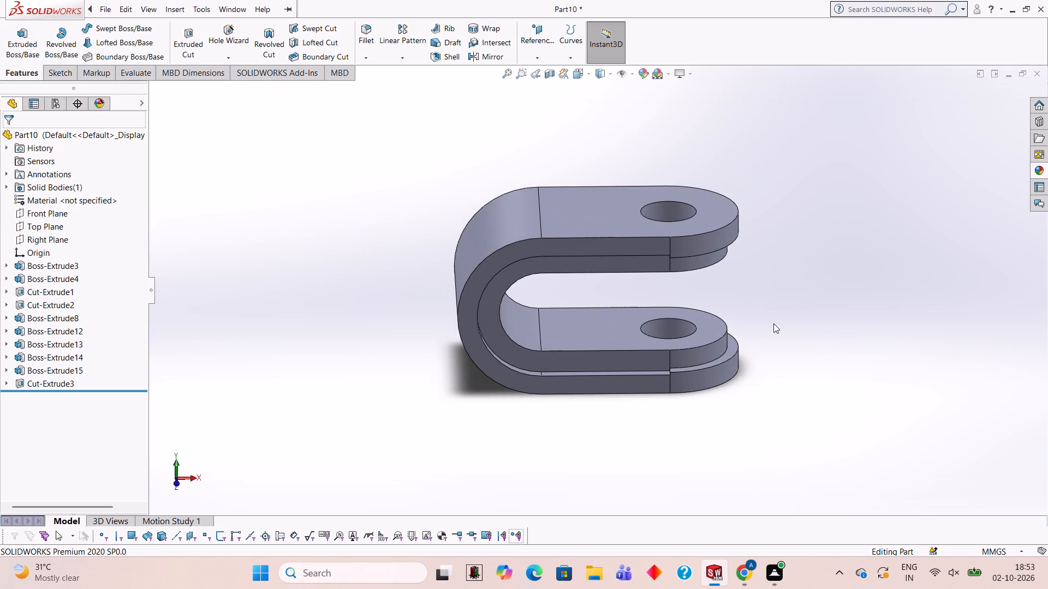
middle_click_drag(680, 346, 691, 470)
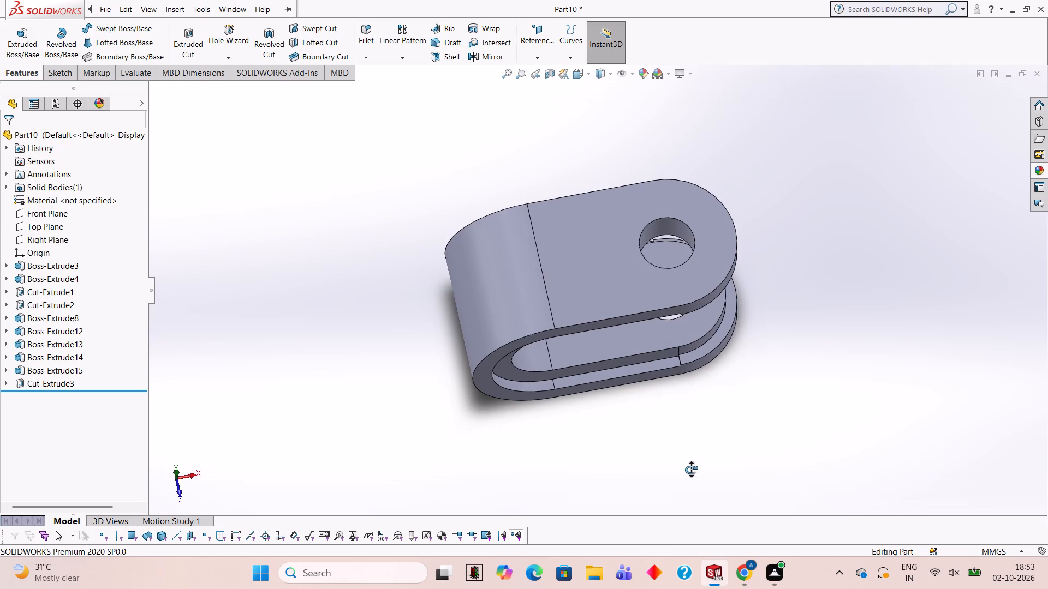
middle_click_drag(691, 470, 698, 328)
middle_click_drag(801, 495, 743, 386)
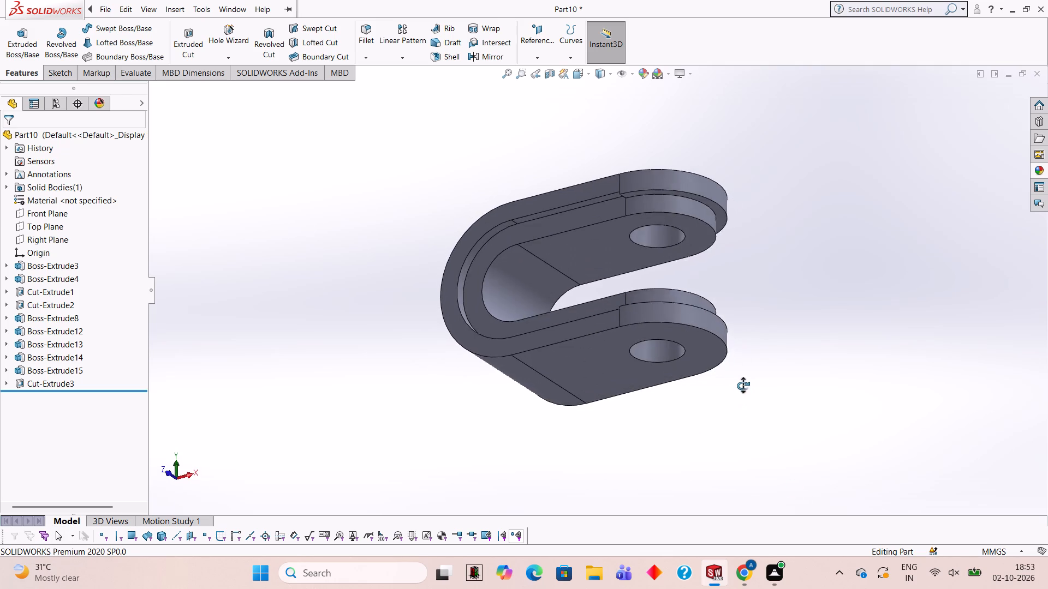
middle_click_drag(743, 386, 759, 434)
scroll(637, 286, "down", 1)
middle_click_drag(658, 274, 668, 343)
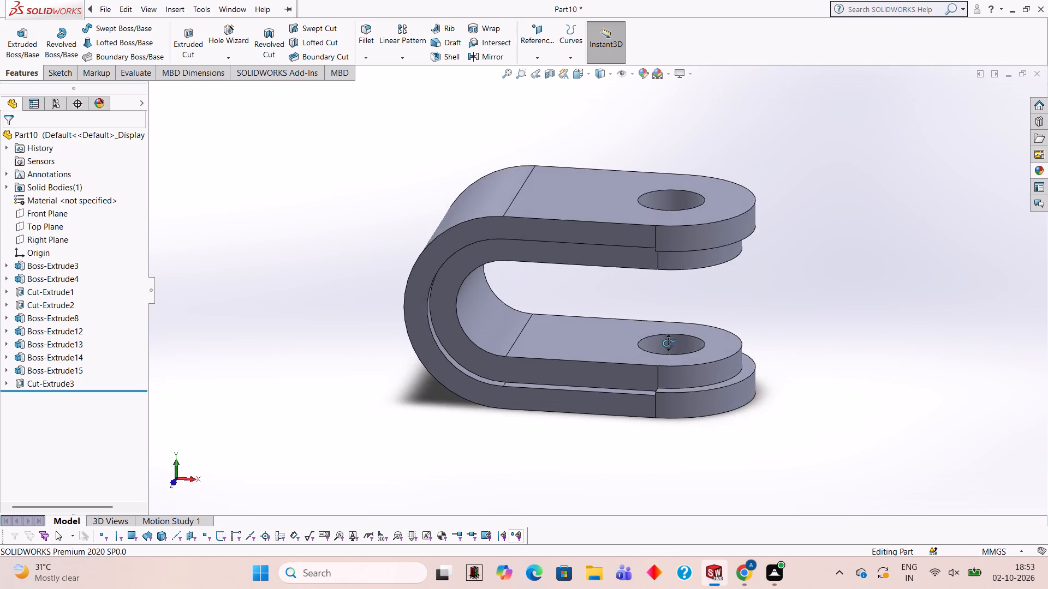
middle_click_drag(668, 343, 669, 284)
middle_click_drag(684, 269, 722, 242)
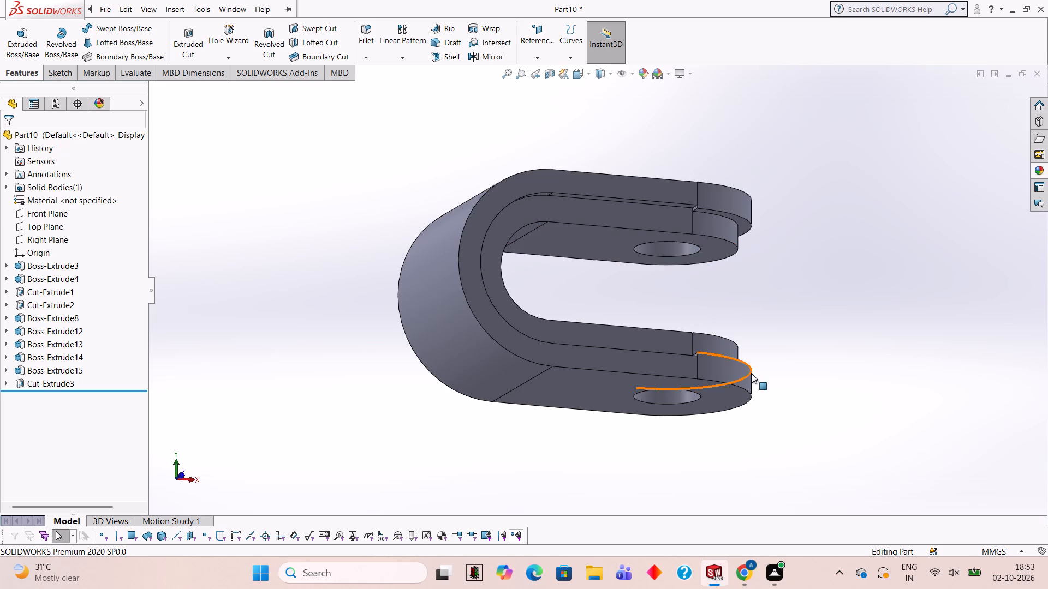
Inspect up close the joint between the upper leg's stepped rounded end and the straight recessed leg.
scroll(787, 321, "up", 1)
middle_click_drag(787, 321, 761, 261)
scroll(713, 261, "down", 3)
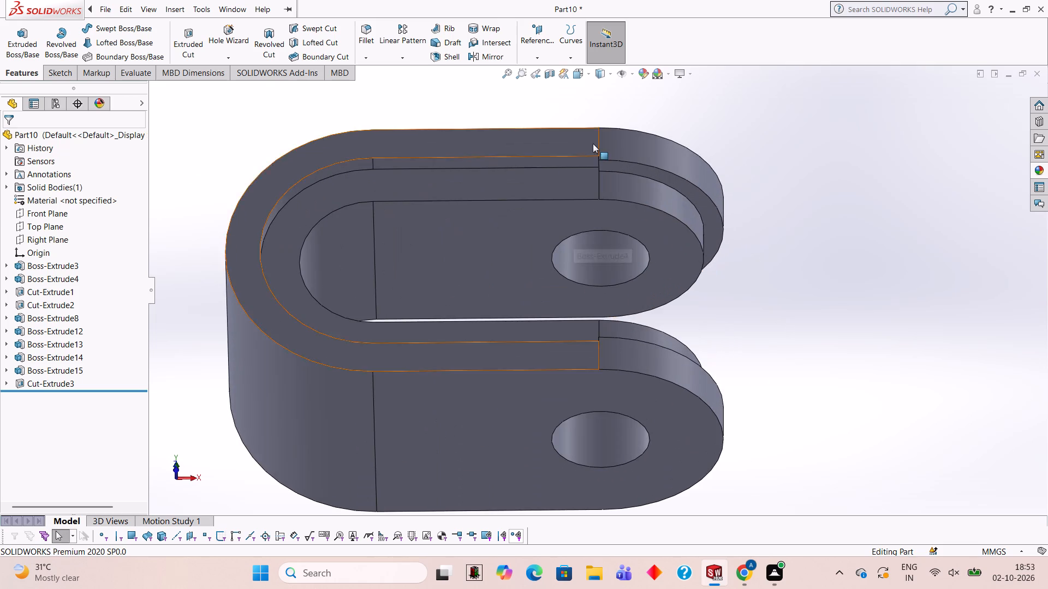
scroll(593, 144, "down", 2)
scroll(590, 193, "down", 2)
middle_click_drag(590, 202, 596, 303)
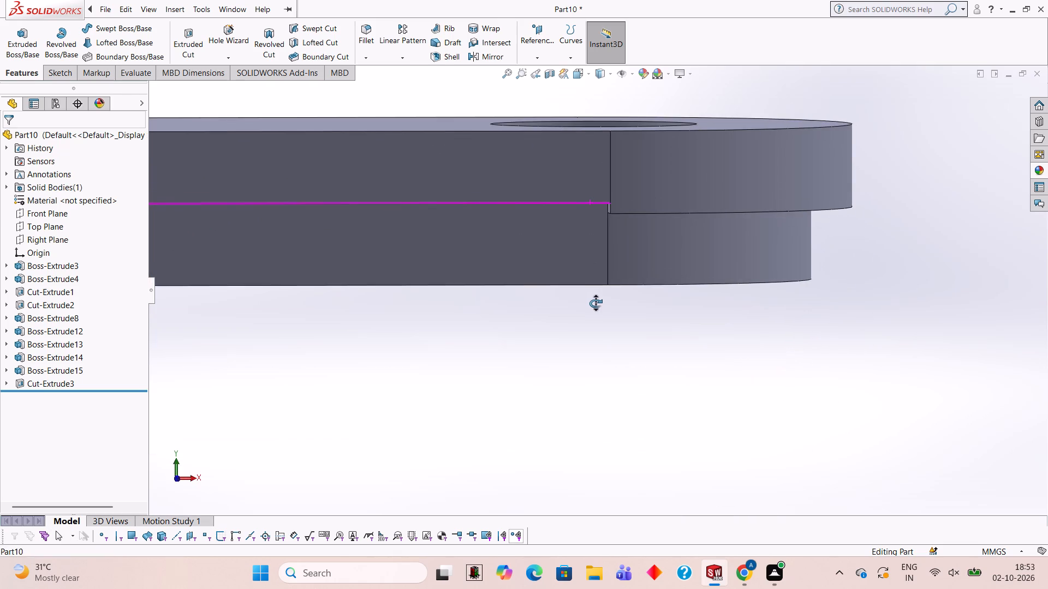
middle_click_drag(596, 303, 608, 297)
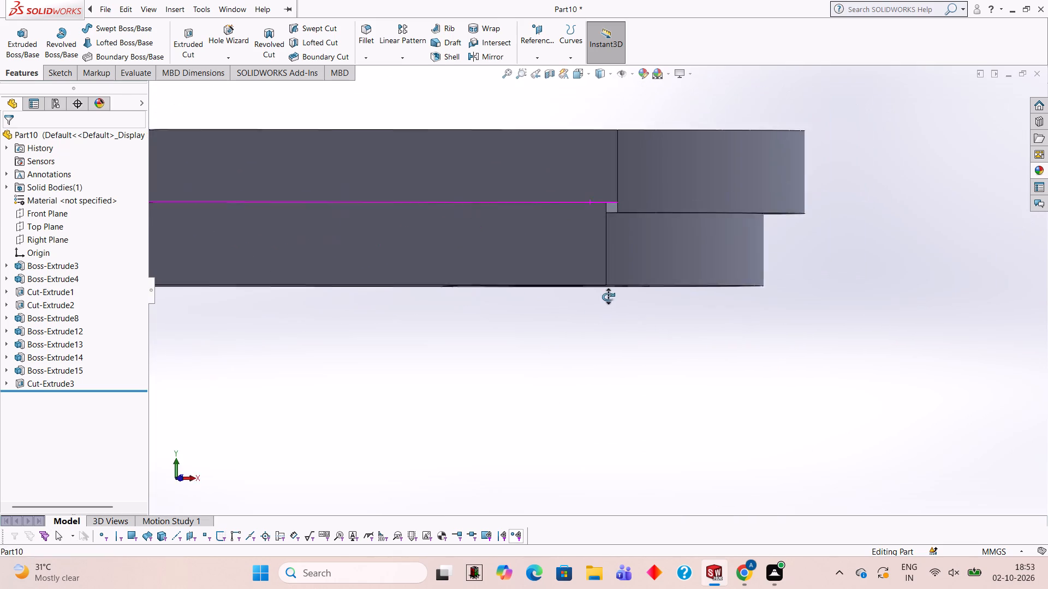
middle_click_drag(608, 297, 600, 285)
scroll(600, 287, "up", 2)
middle_click_drag(589, 281, 604, 289)
scroll(604, 289, "up", 1)
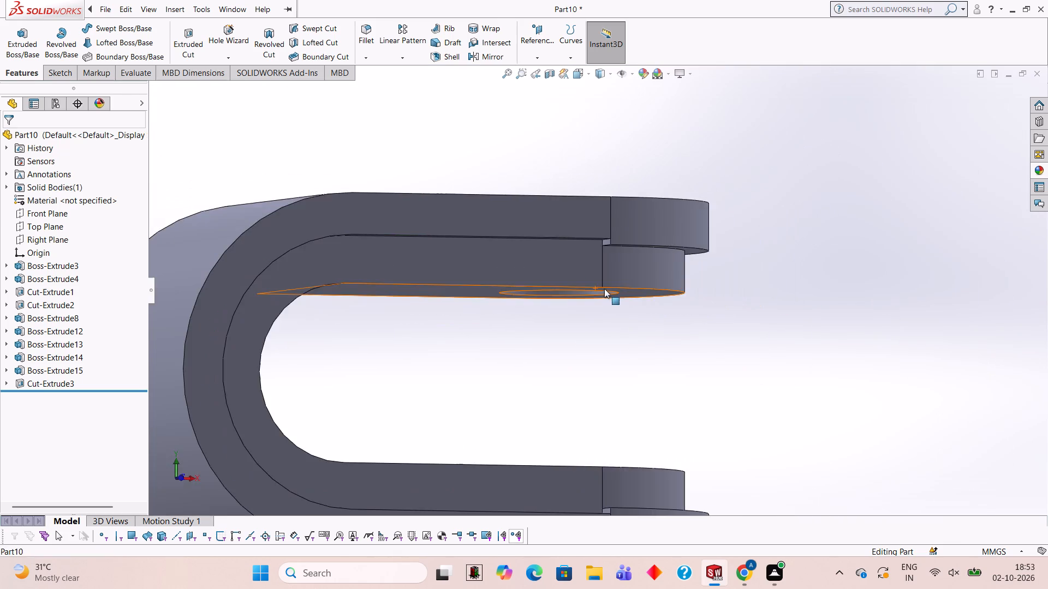
scroll(604, 289, "up", 2)
Examine the part's opposite side and the lower leg's stepped rounded end from the open end.
middle_click_drag(594, 287, 454, 307)
middle_click_drag(481, 326, 584, 336)
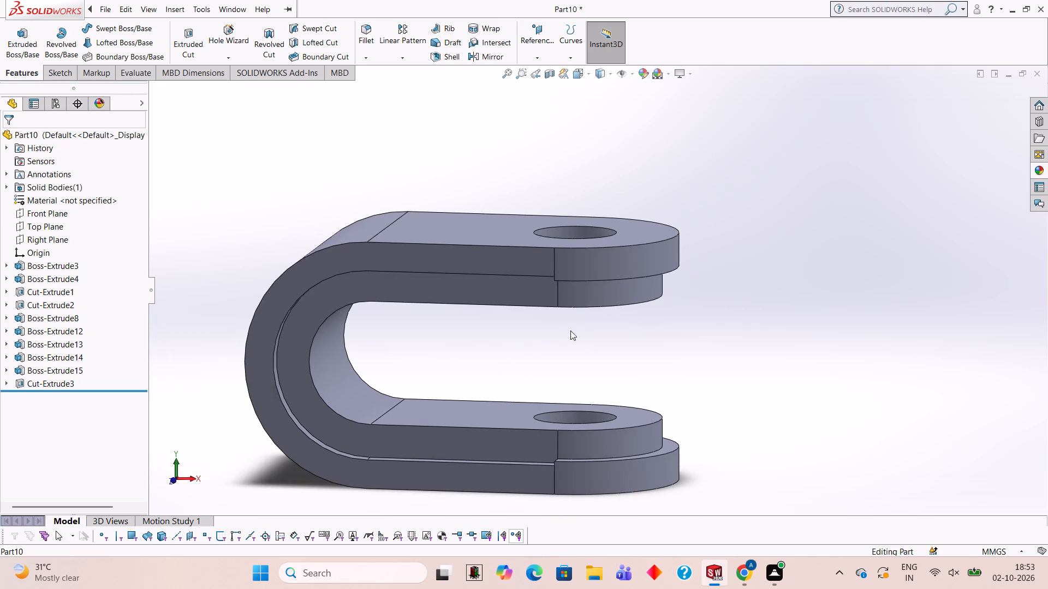
middle_click_drag(562, 329, 543, 323)
scroll(456, 370, "up", 2)
scroll(592, 383, "down", 3)
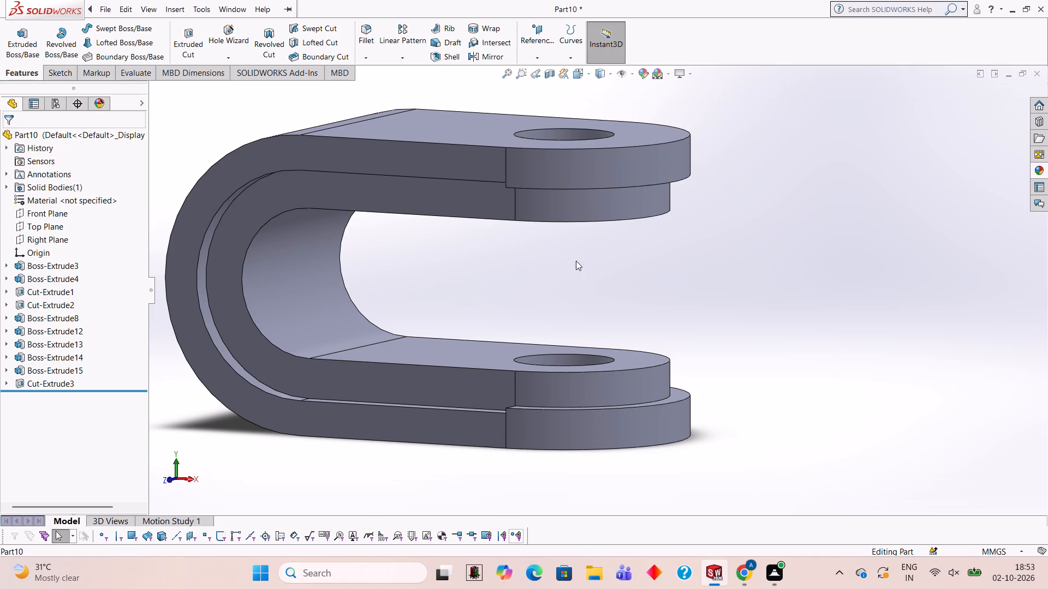
middle_click_drag(671, 241, 583, 251)
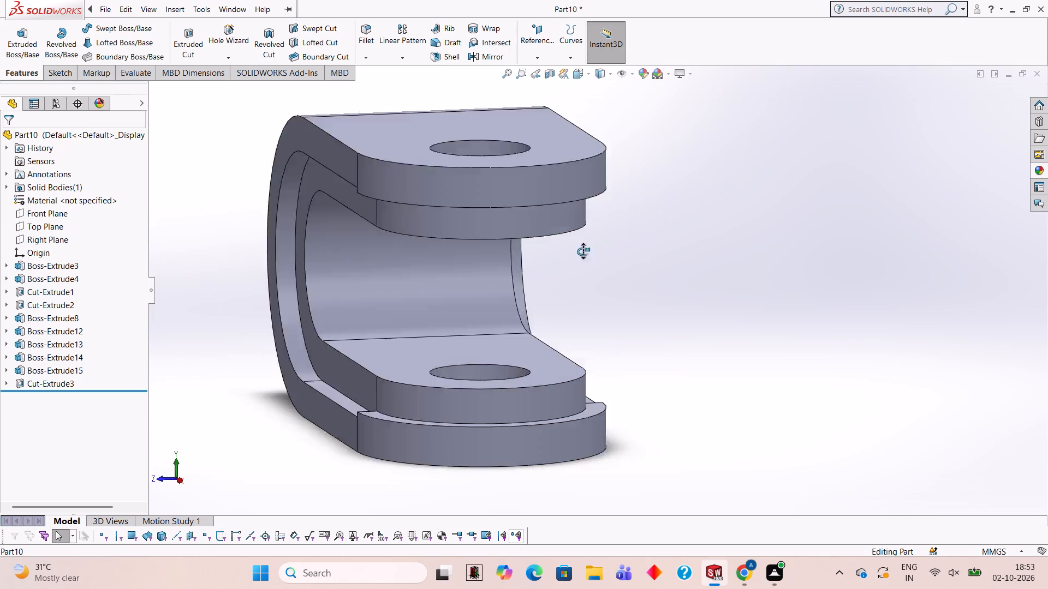
middle_click_drag(583, 251, 549, 315)
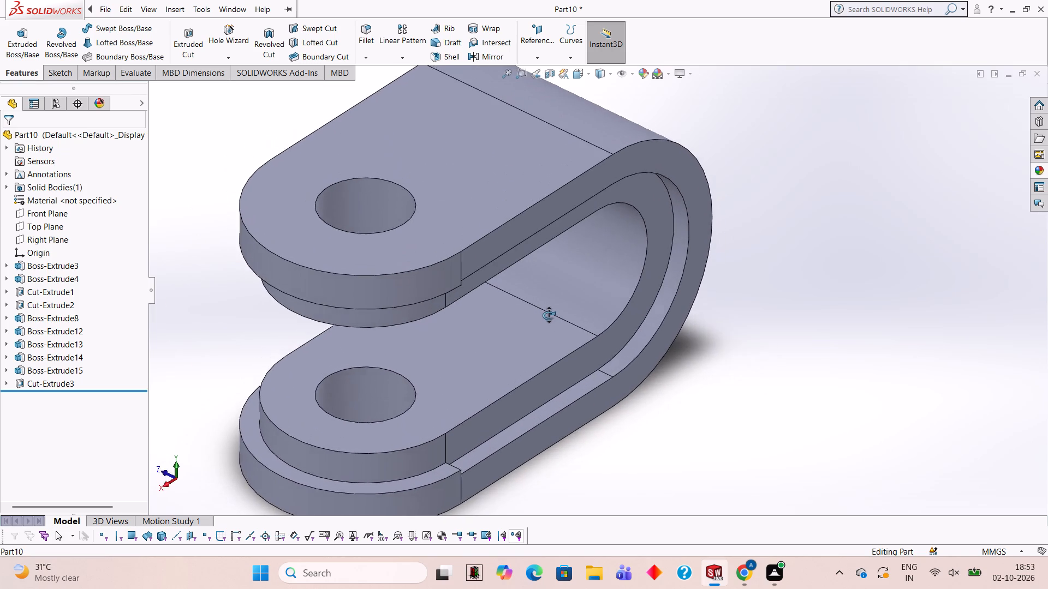
middle_click_drag(549, 315, 484, 240)
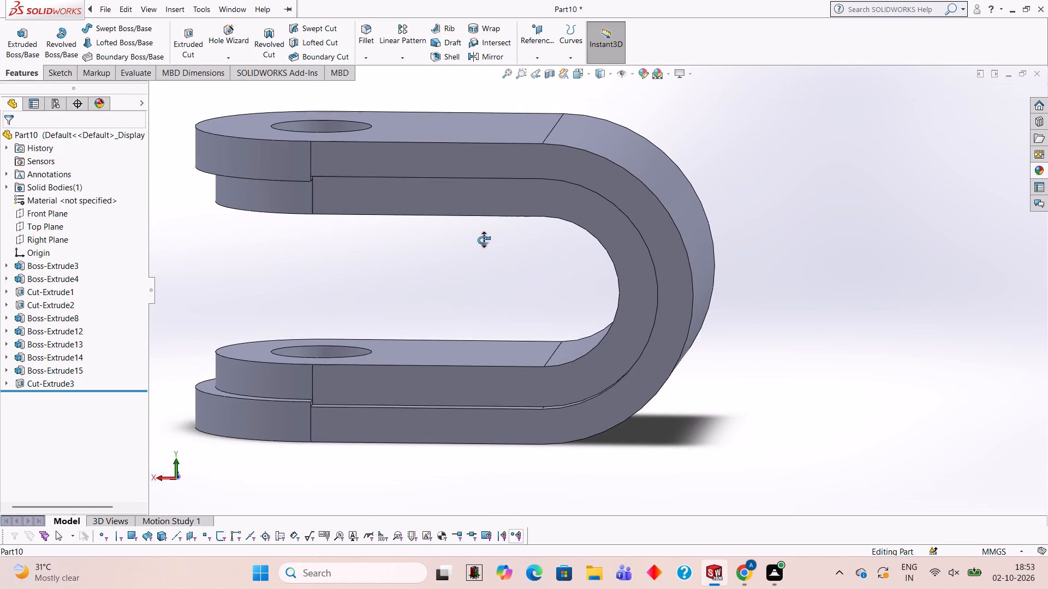
middle_click_drag(484, 240, 483, 239)
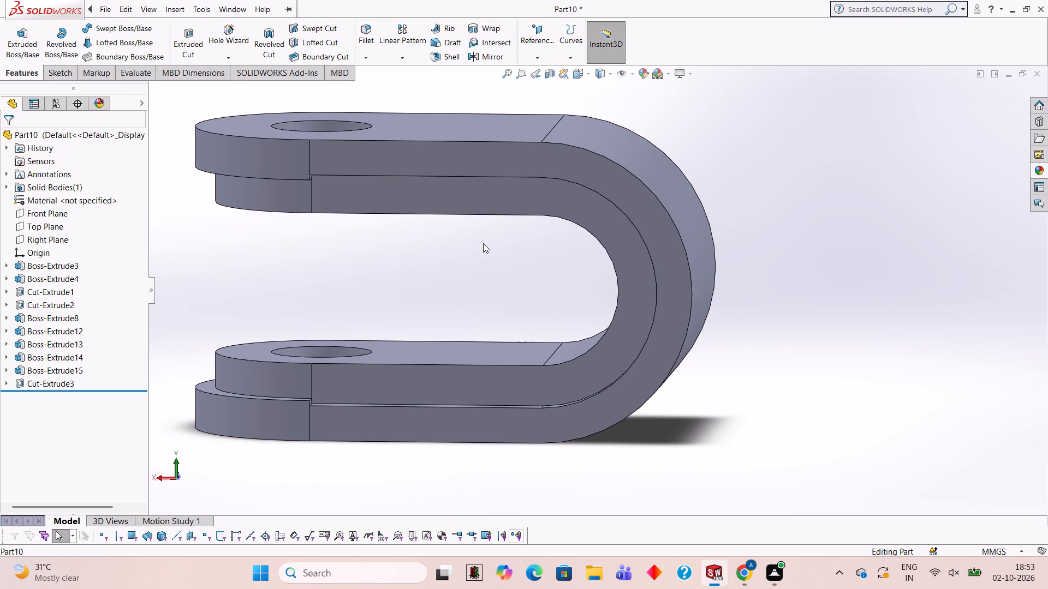
scroll(388, 257, "down", 1)
middle_click_drag(388, 255, 373, 362)
middle_click_drag(308, 348, 307, 368)
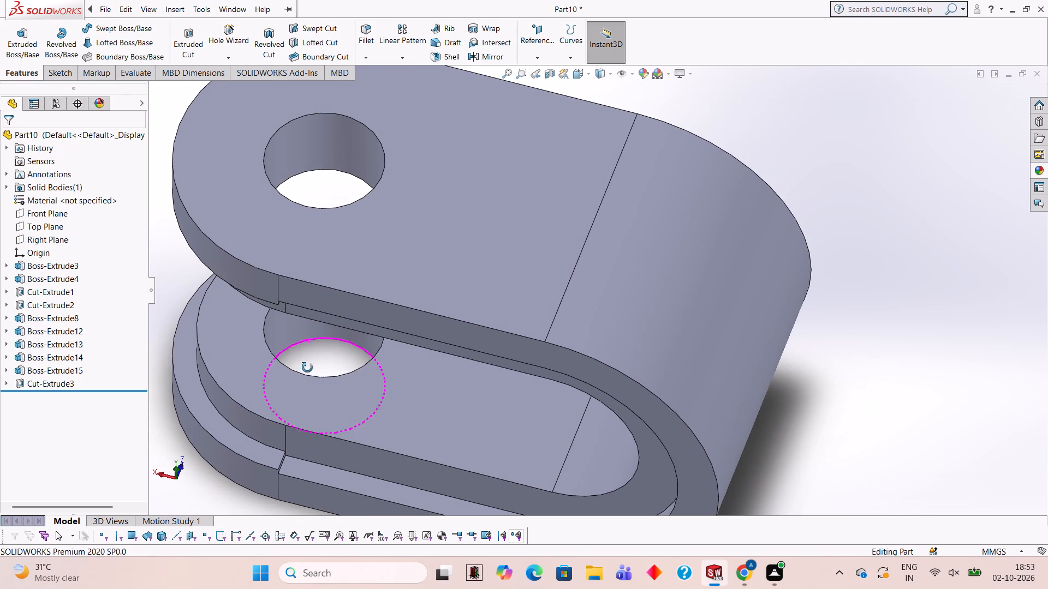
middle_click_drag(307, 368, 307, 368)
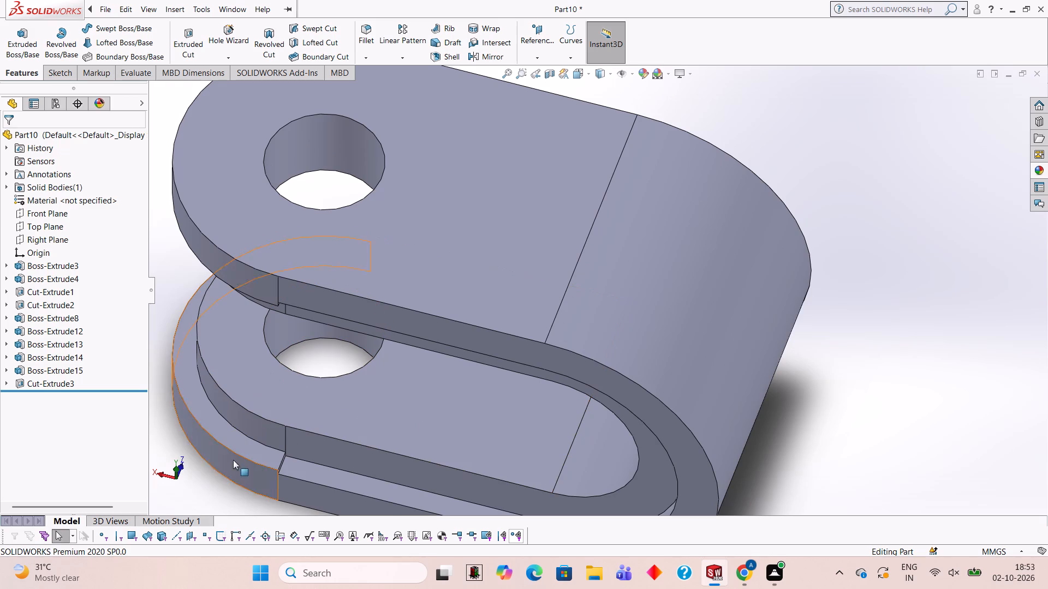
middle_click_drag(321, 340, 393, 376)
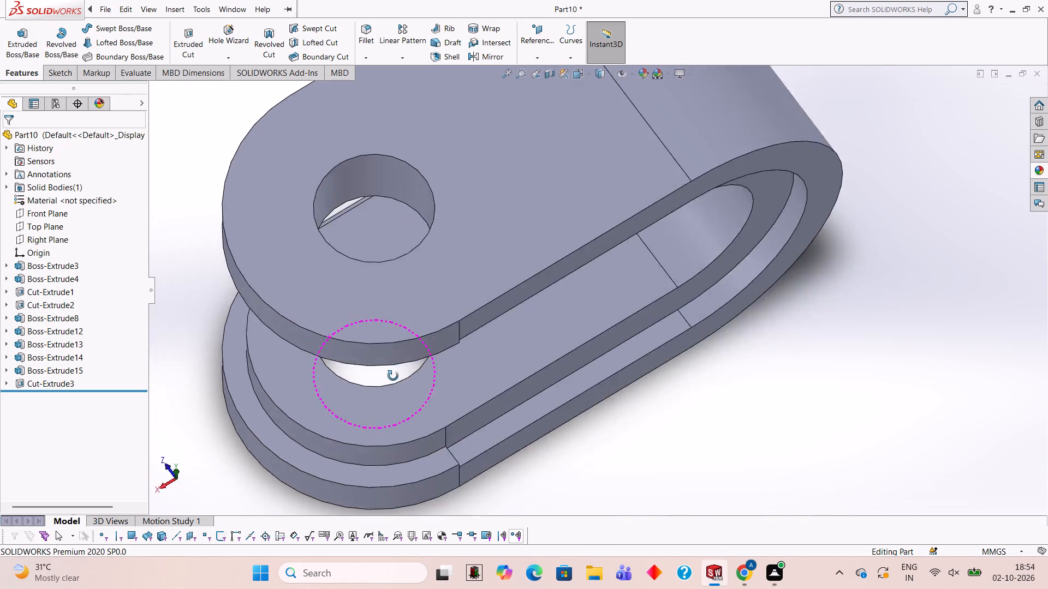
middle_click_drag(393, 376, 455, 372)
scroll(422, 437, "up", 1)
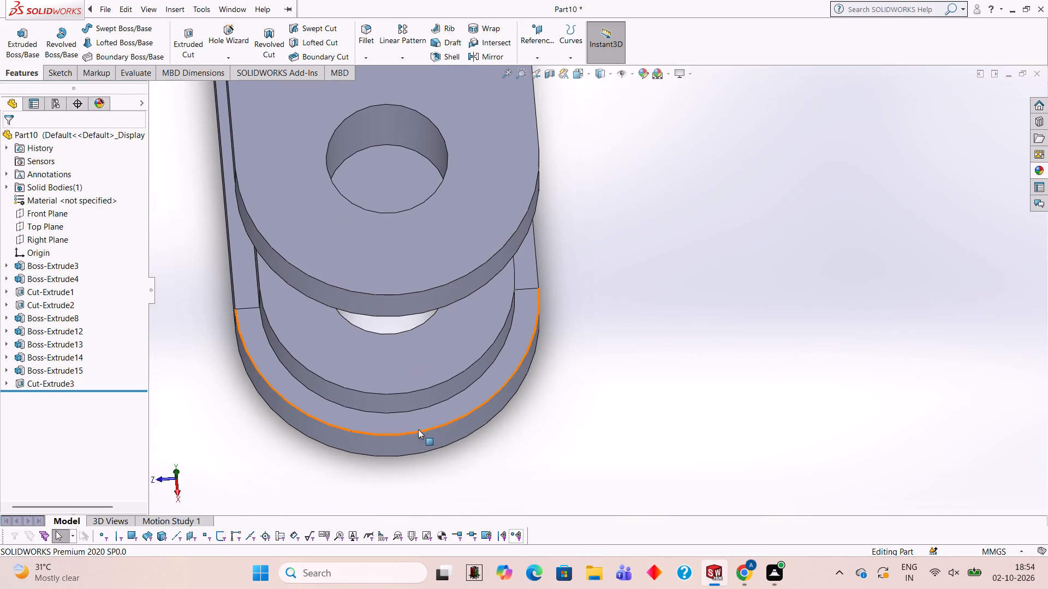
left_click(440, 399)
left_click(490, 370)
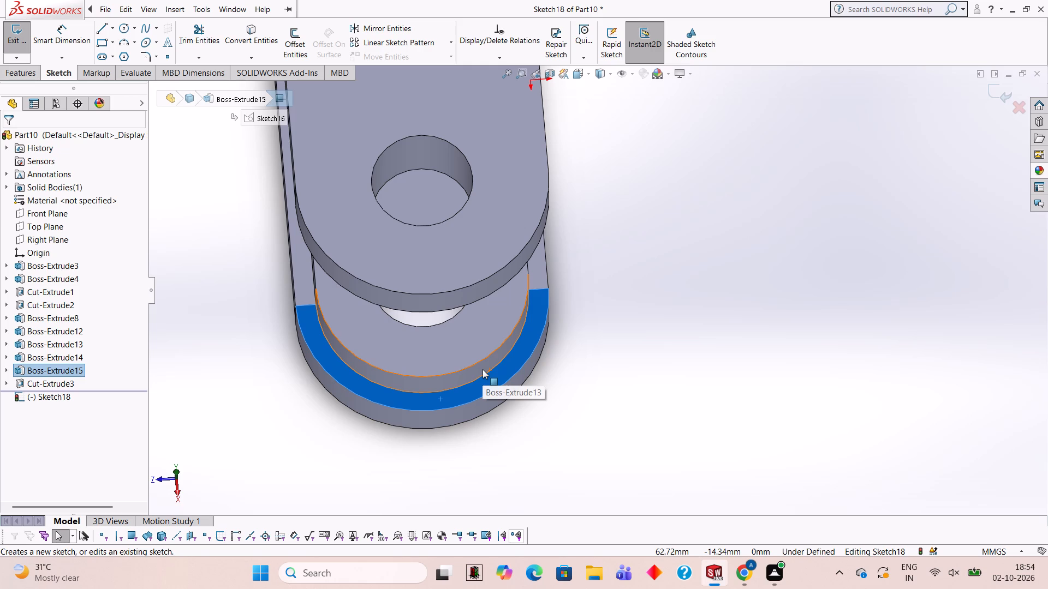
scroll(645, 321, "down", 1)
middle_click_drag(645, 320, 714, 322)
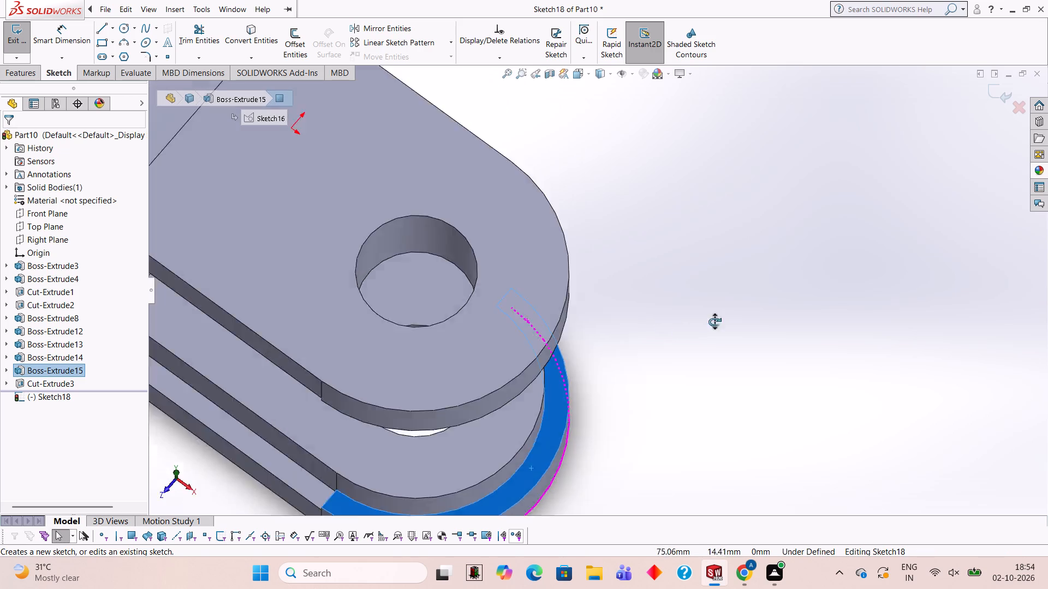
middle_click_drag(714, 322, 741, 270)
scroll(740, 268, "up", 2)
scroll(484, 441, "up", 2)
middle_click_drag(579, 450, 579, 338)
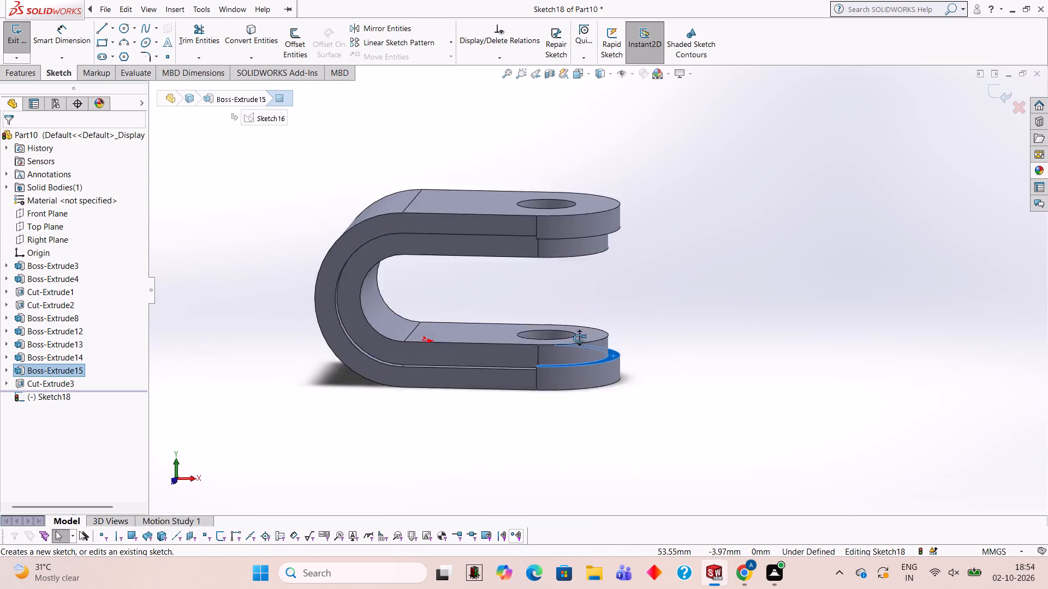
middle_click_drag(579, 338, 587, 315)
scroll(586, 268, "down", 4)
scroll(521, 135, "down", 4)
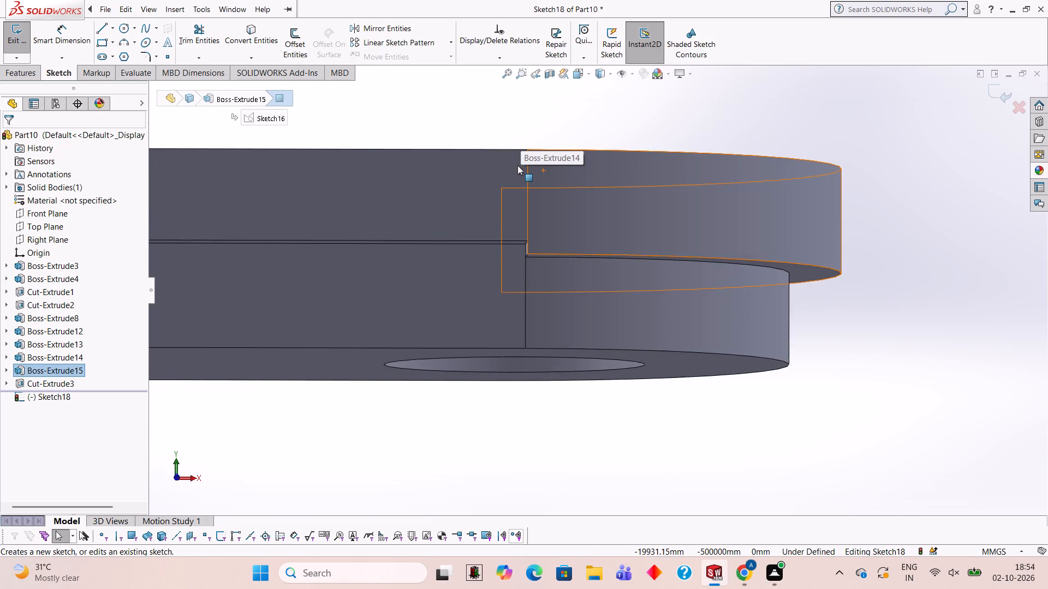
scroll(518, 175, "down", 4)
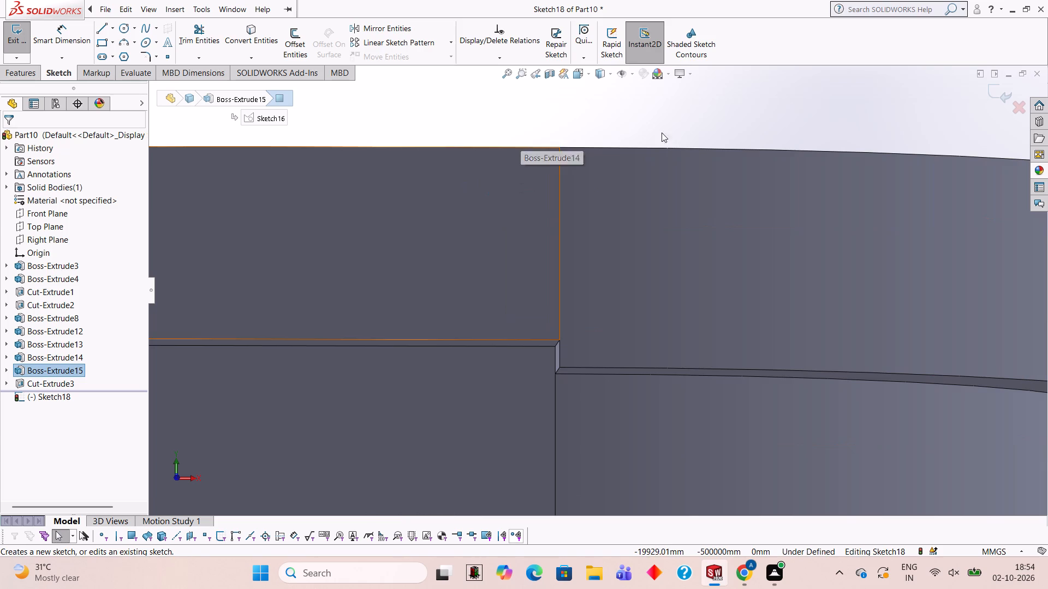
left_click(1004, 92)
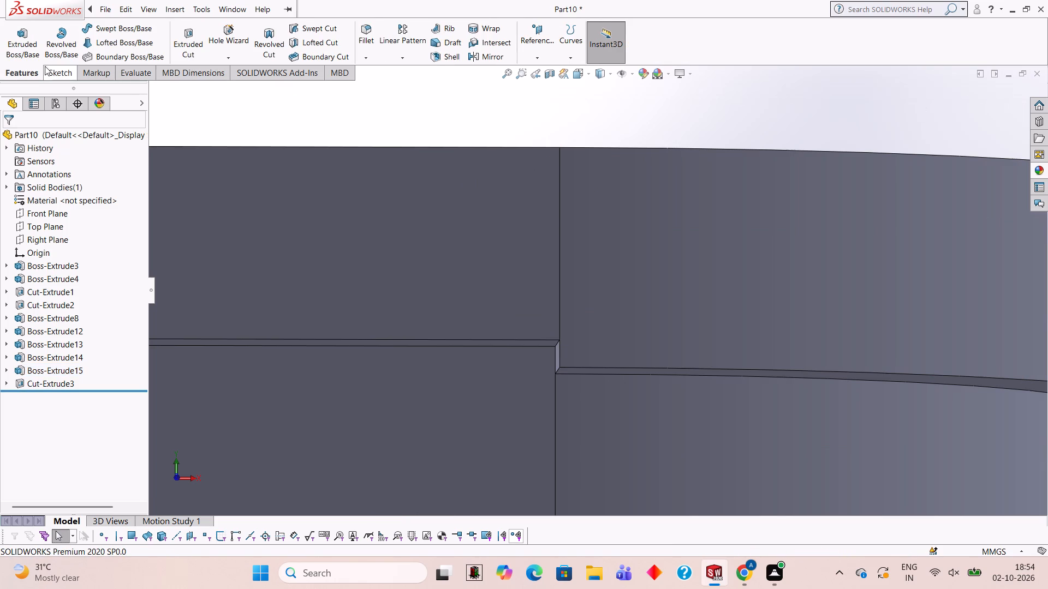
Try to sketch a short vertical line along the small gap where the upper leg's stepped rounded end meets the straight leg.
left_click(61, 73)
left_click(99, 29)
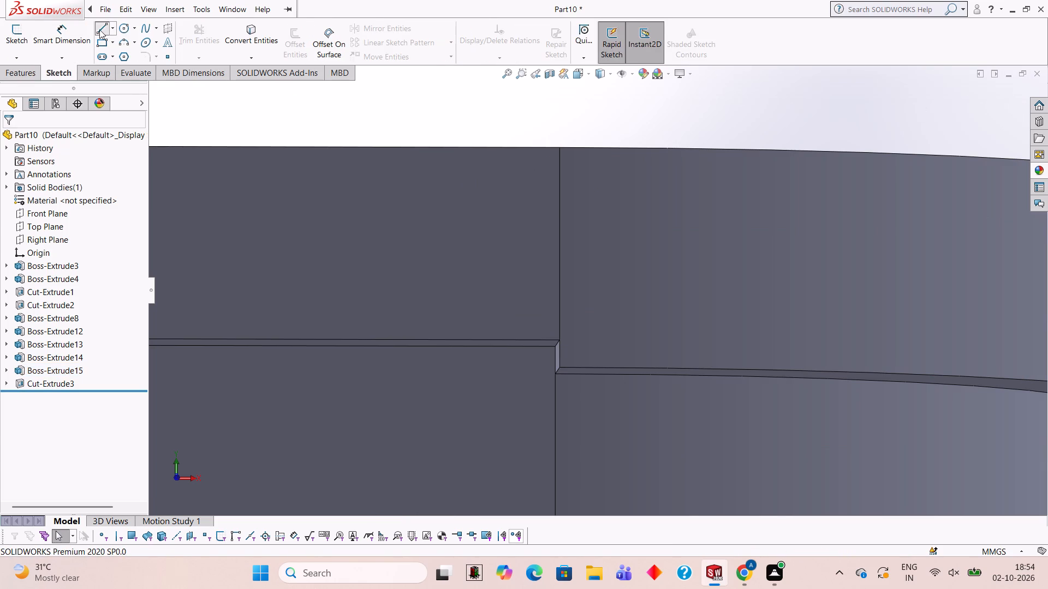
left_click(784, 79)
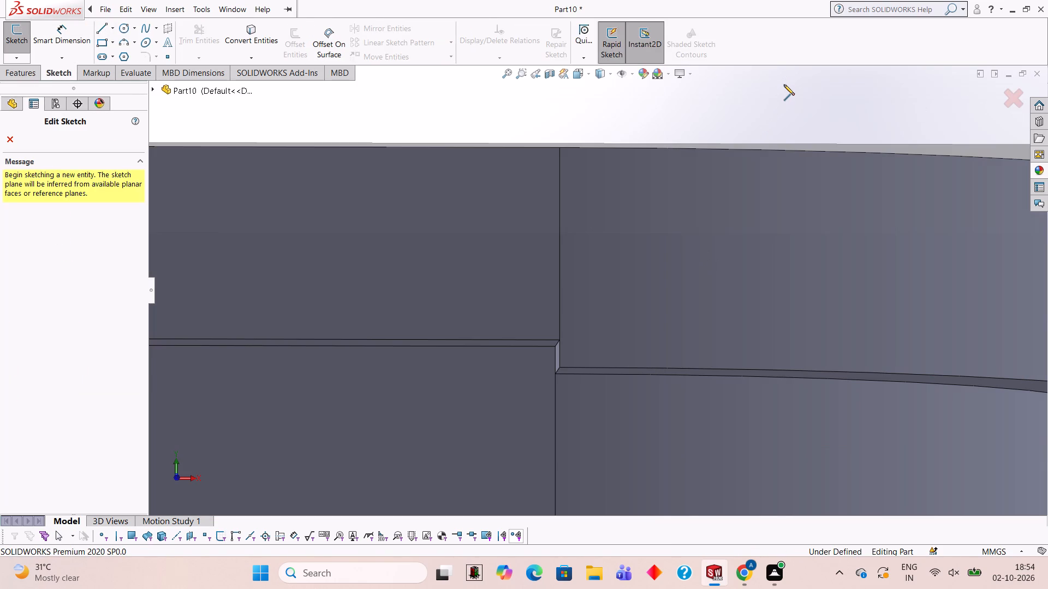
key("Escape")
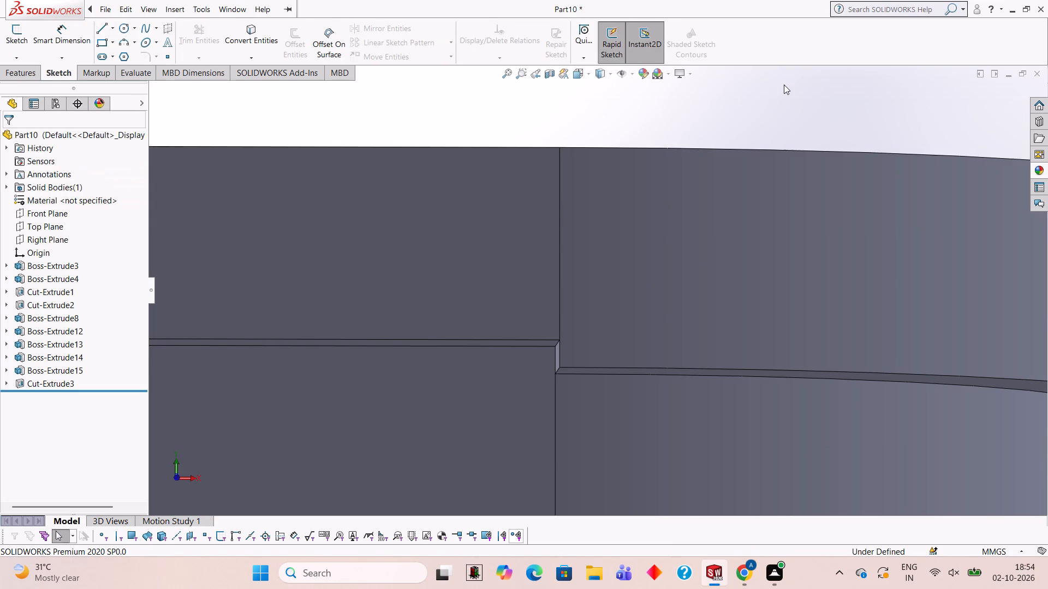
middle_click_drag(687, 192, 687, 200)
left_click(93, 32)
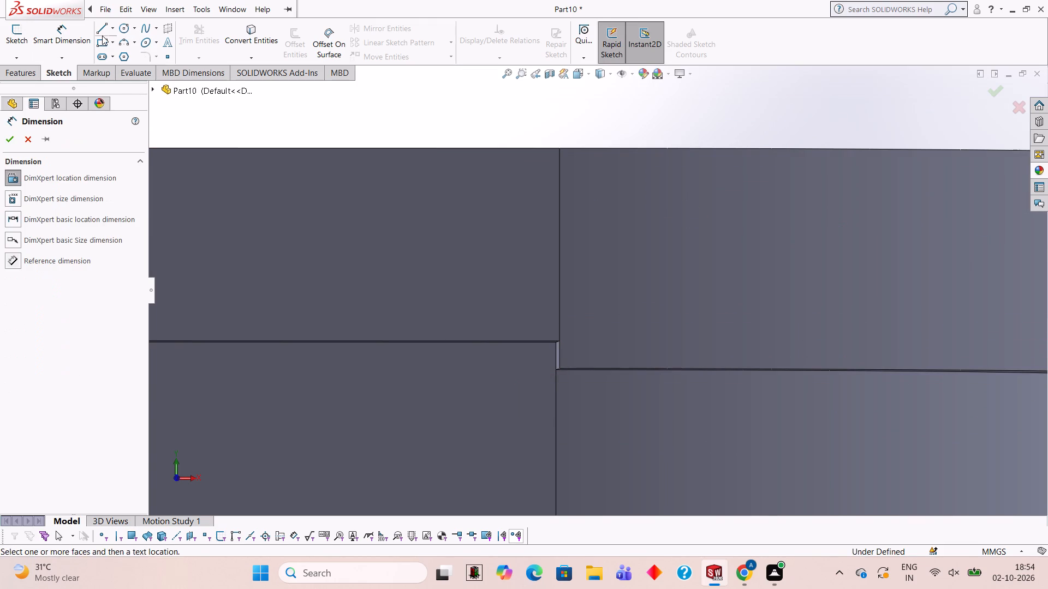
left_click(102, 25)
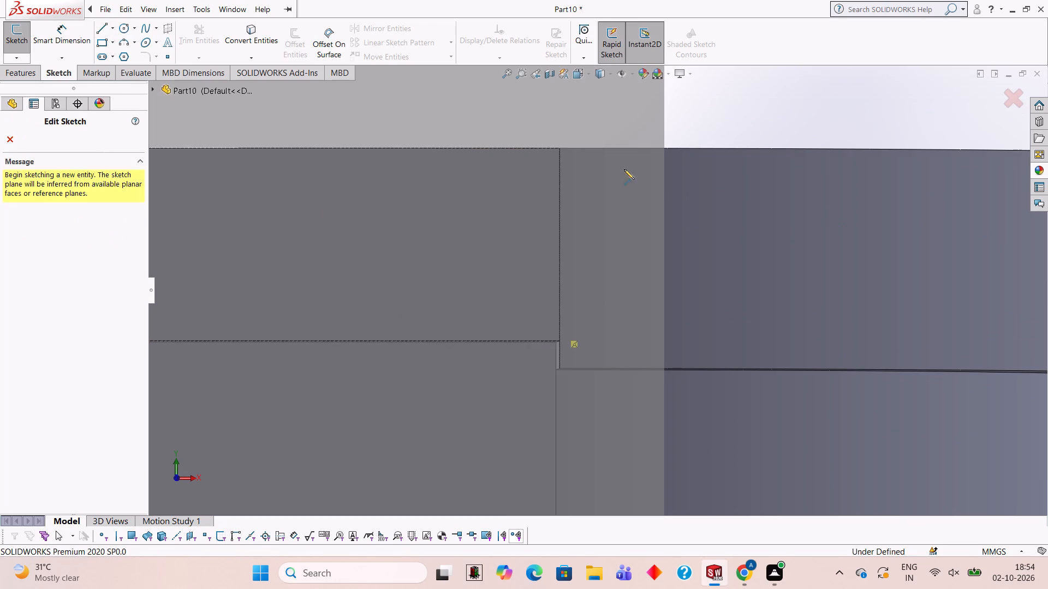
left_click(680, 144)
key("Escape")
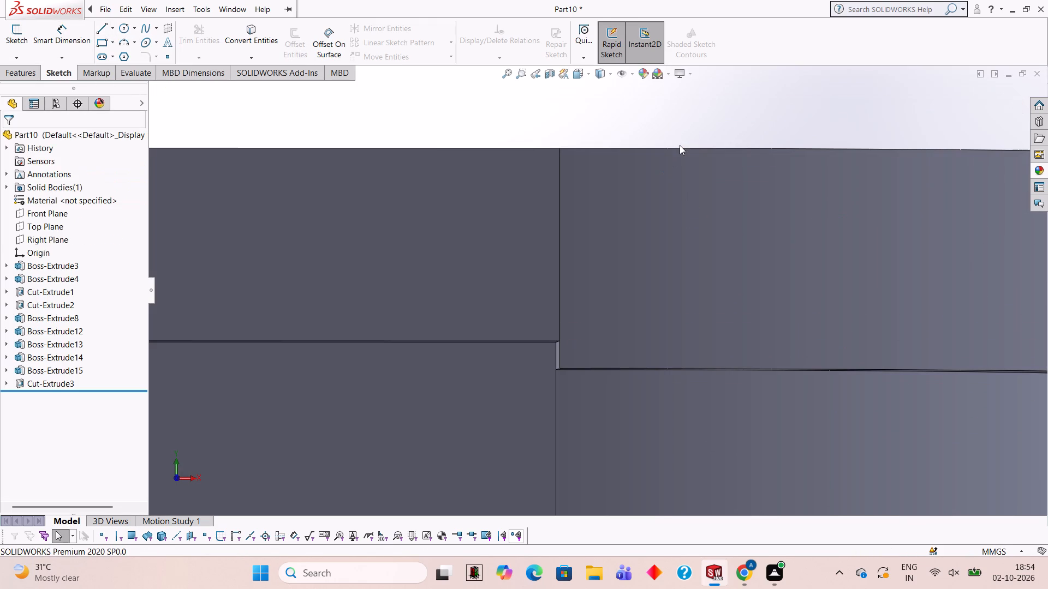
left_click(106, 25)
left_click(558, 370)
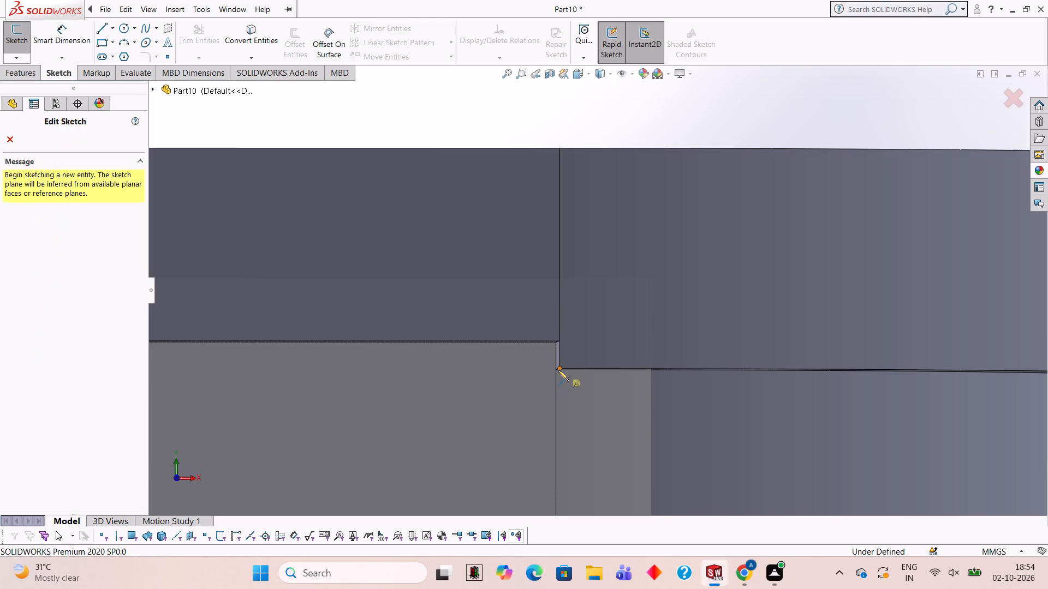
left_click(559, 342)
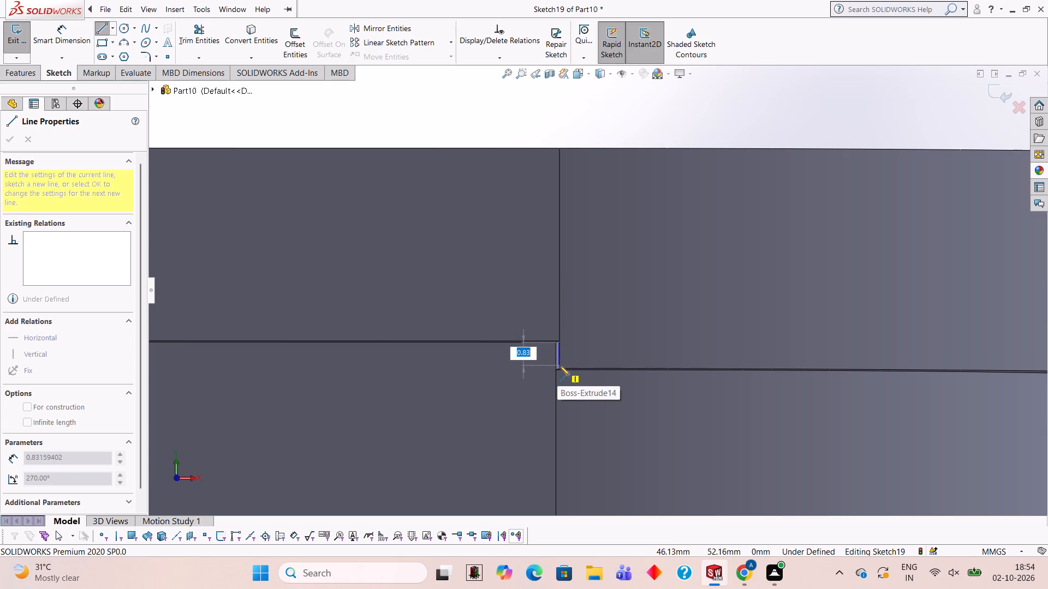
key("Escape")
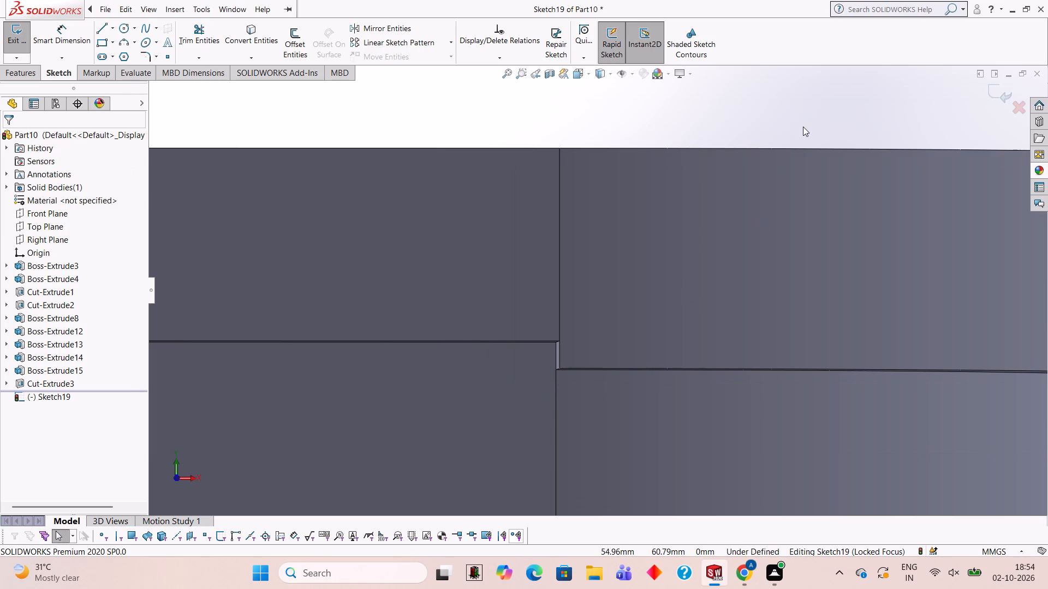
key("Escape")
On the downward-facing step face of the upper leg's rounded end, sketch two circles of 21 and 25 mm radius centred on the hole.
scroll(817, 217, "up", 3)
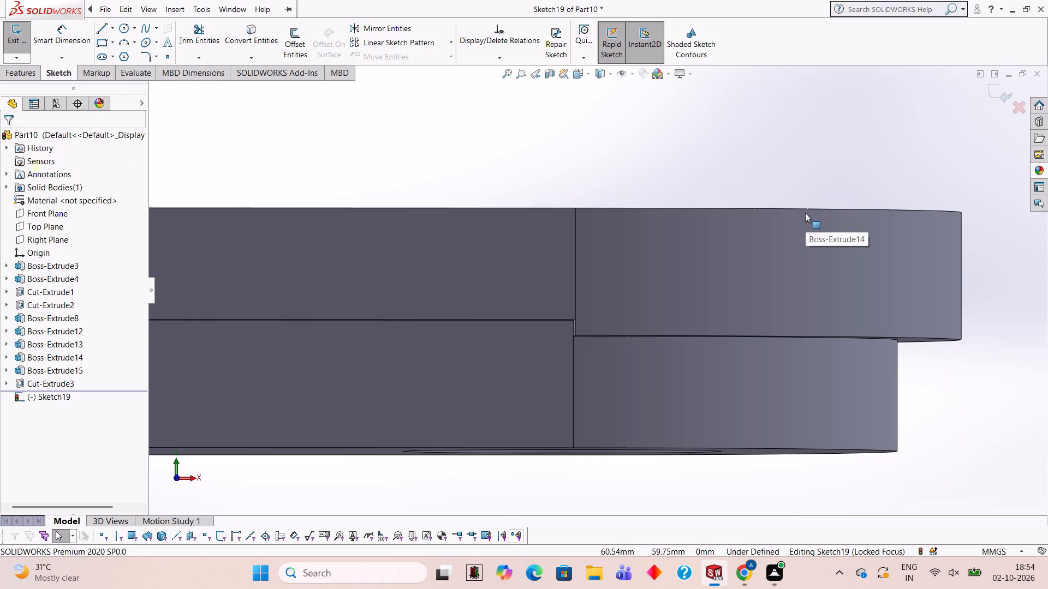
scroll(778, 383, "up", 1)
middle_click_drag(778, 383, 783, 342)
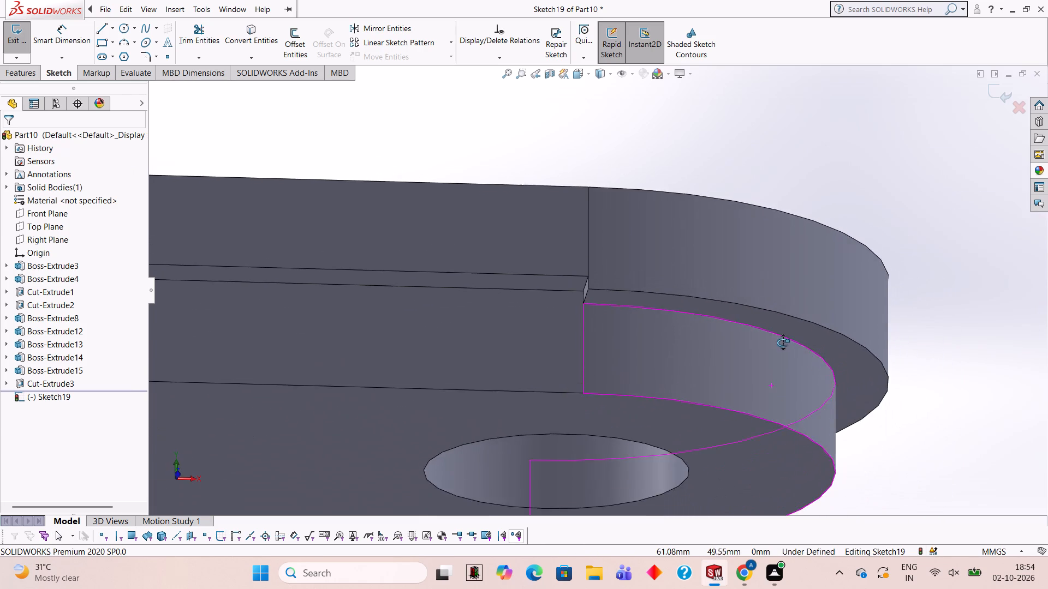
middle_click_drag(783, 342, 781, 353)
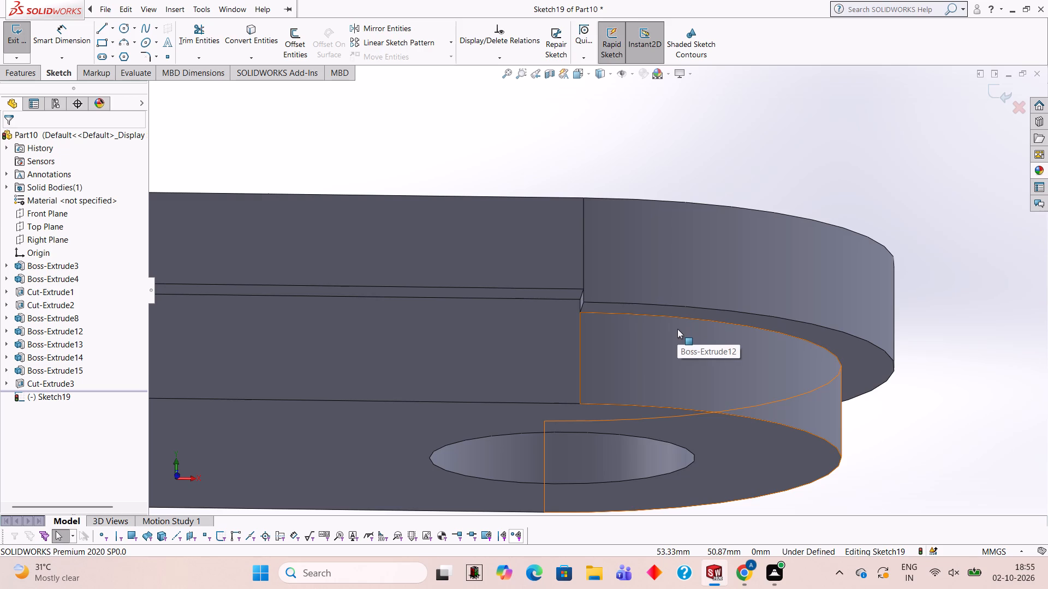
middle_click_drag(679, 404, 683, 267)
left_click(696, 347)
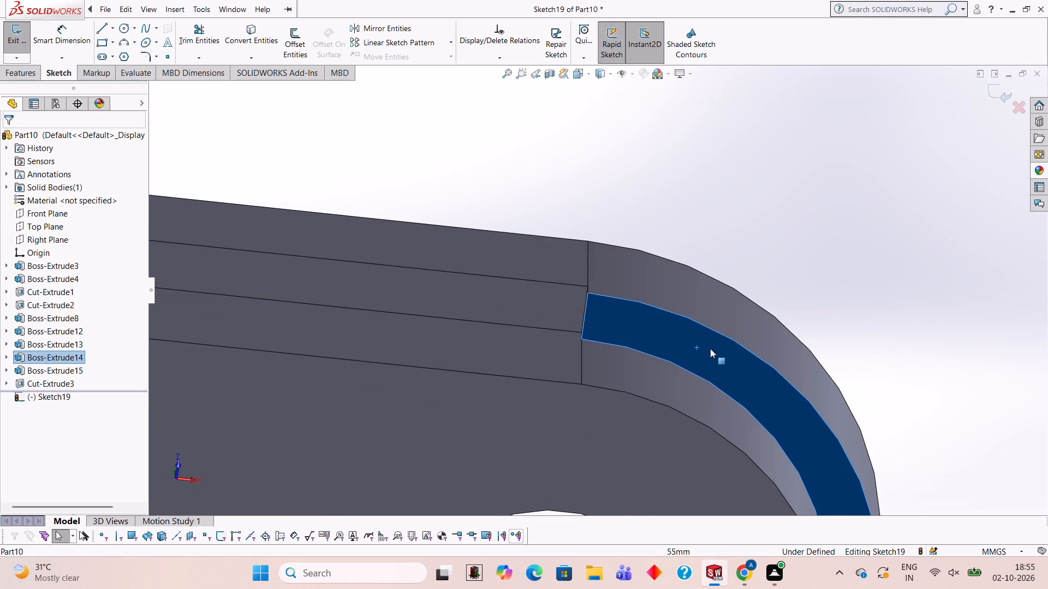
left_click(992, 96)
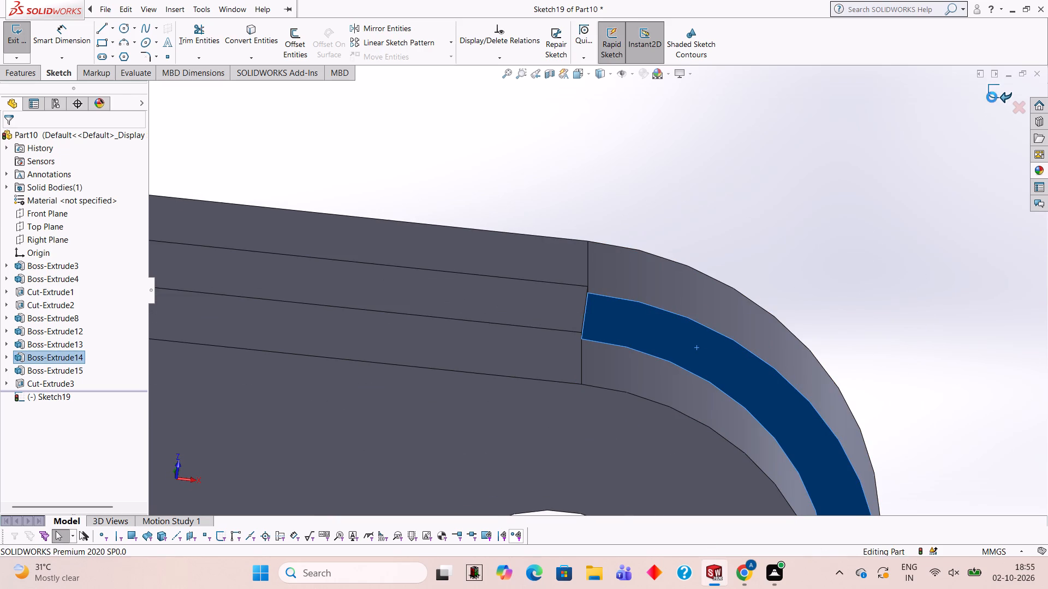
left_click(695, 335)
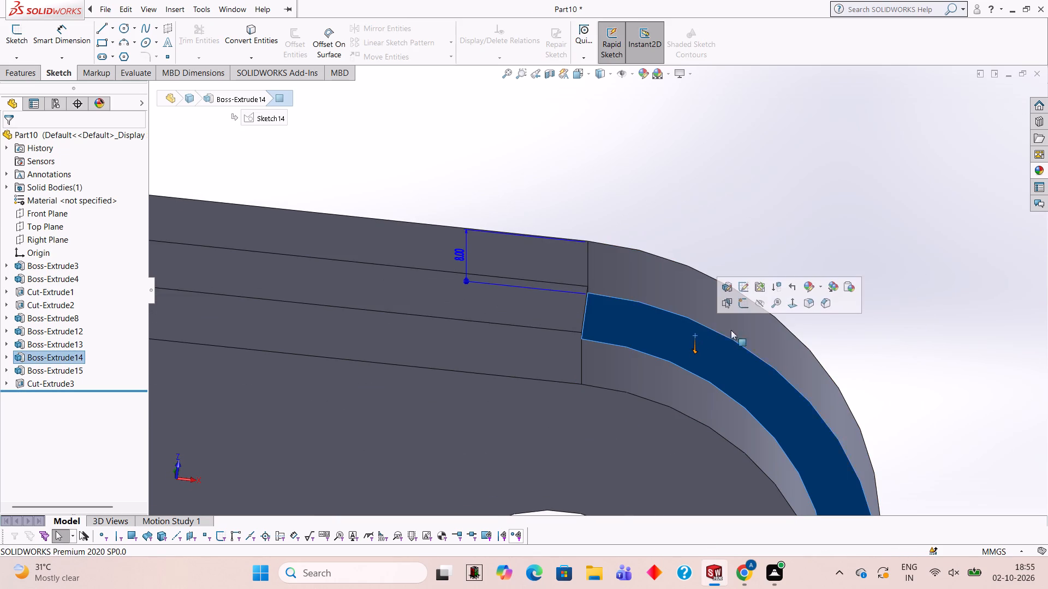
left_click(737, 305)
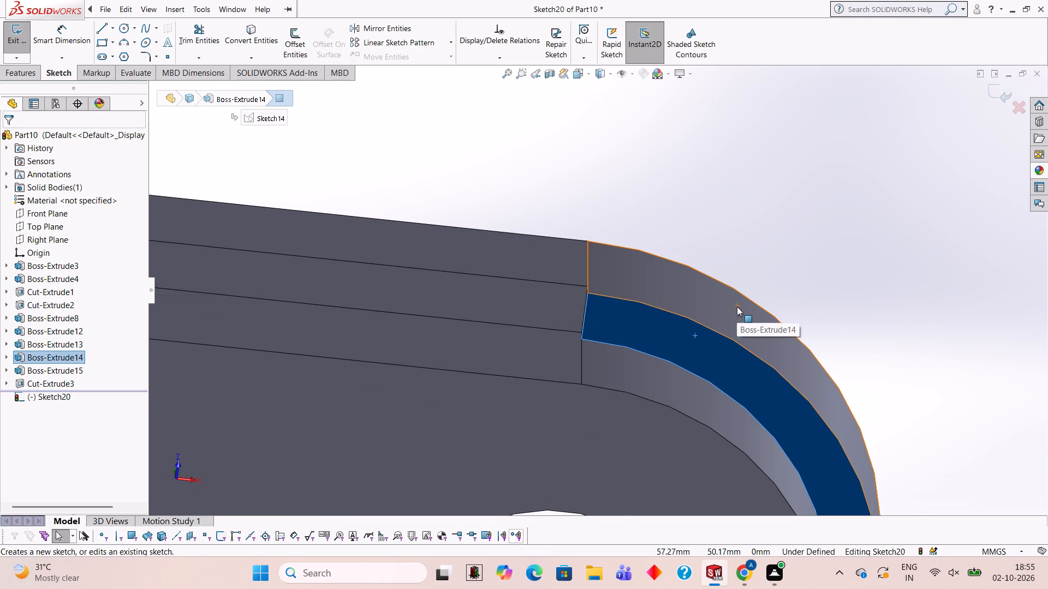
key("ctrl+8")
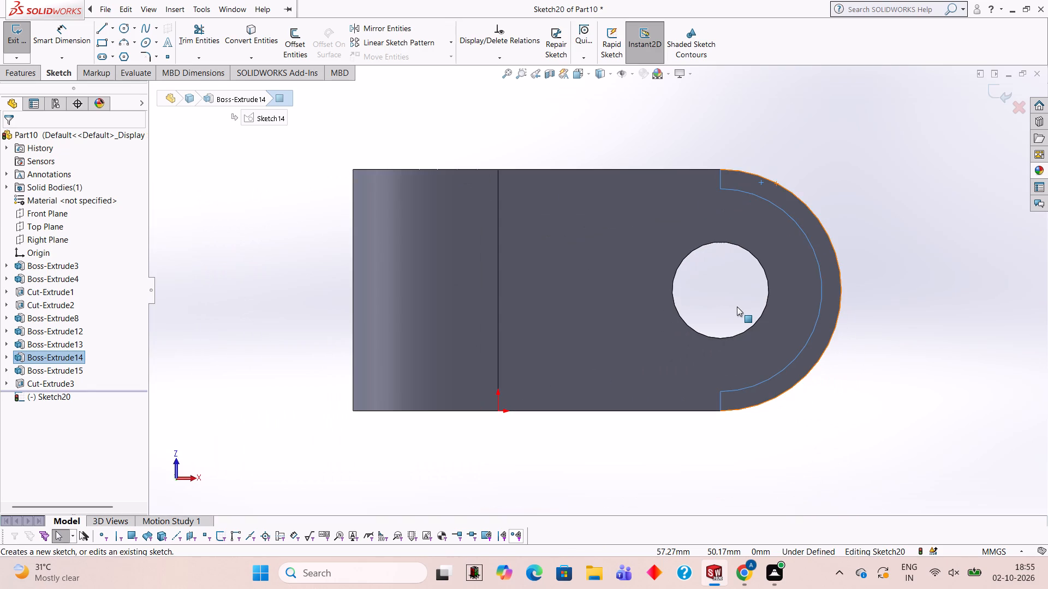
left_click(121, 30)
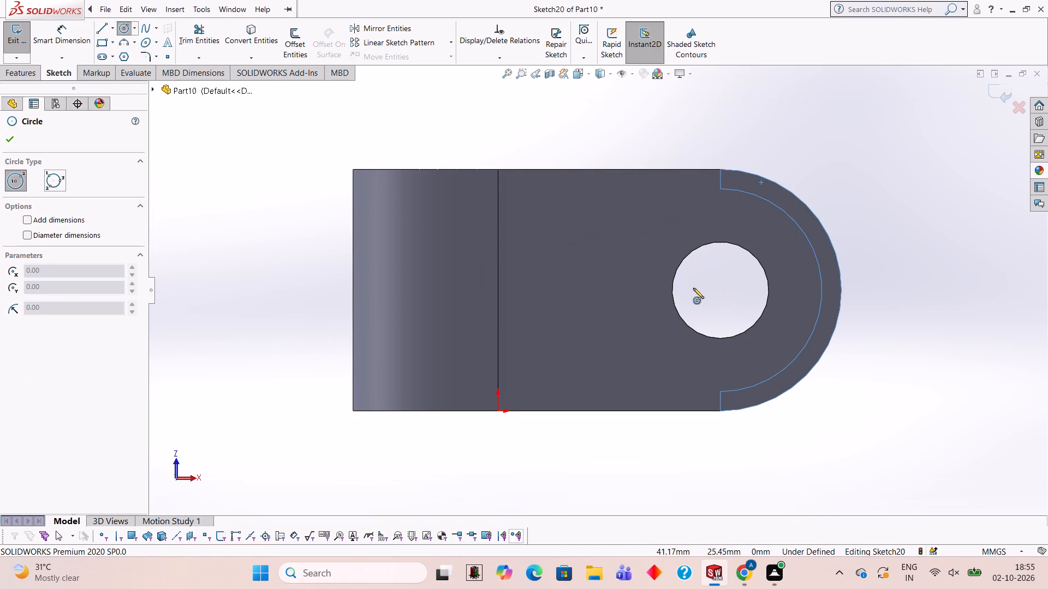
left_click(719, 288)
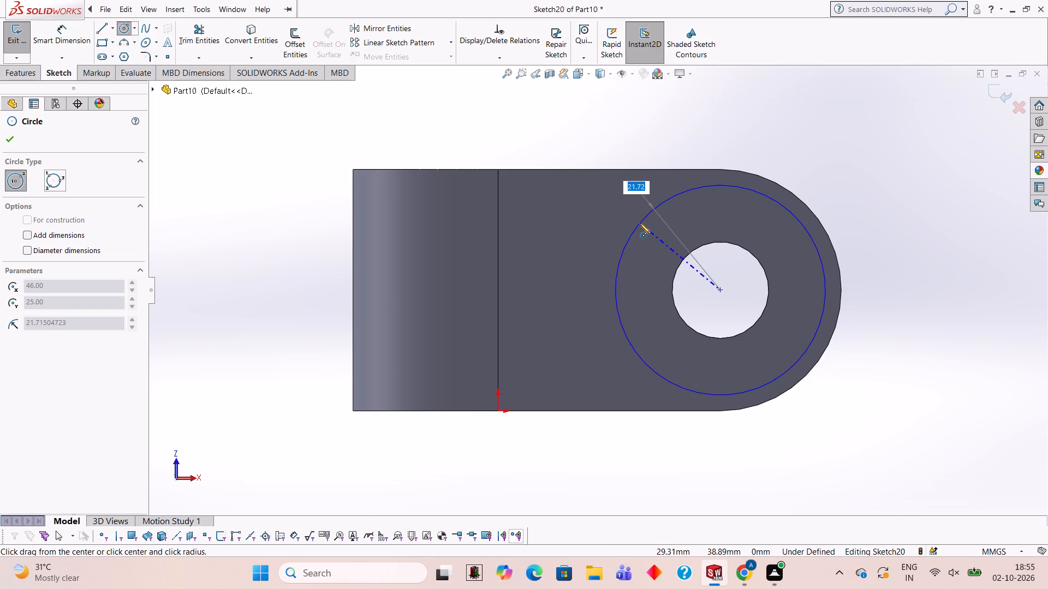
type("21")
key("Return")
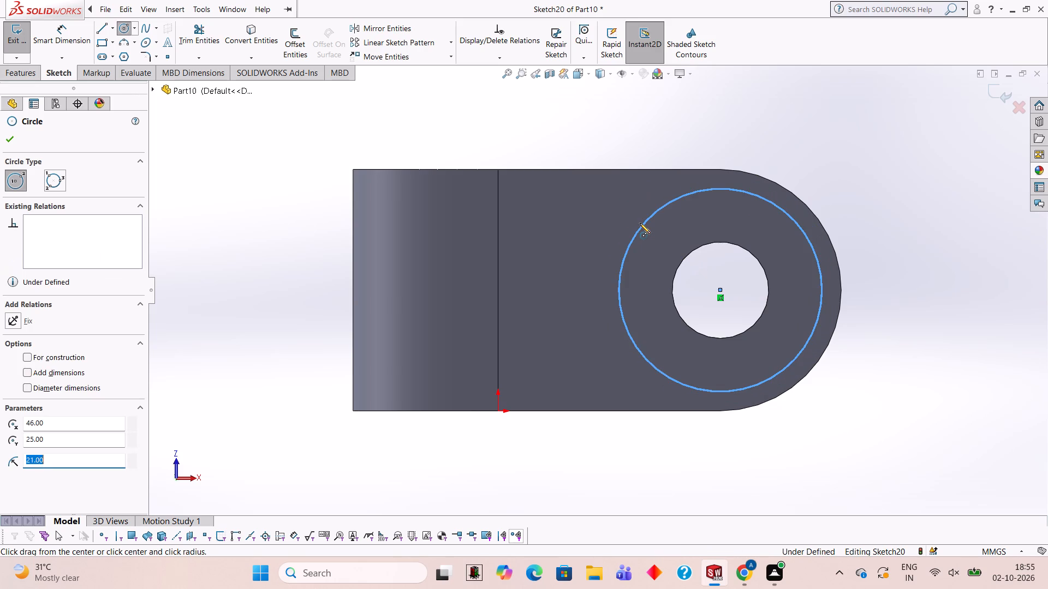
left_click(719, 287)
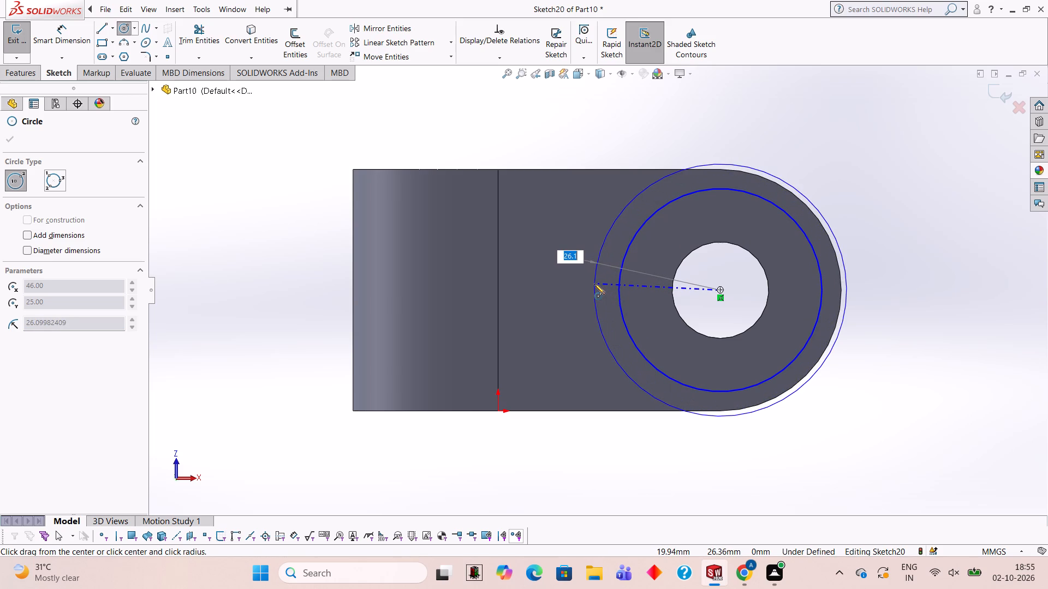
type("25")
key("Return")
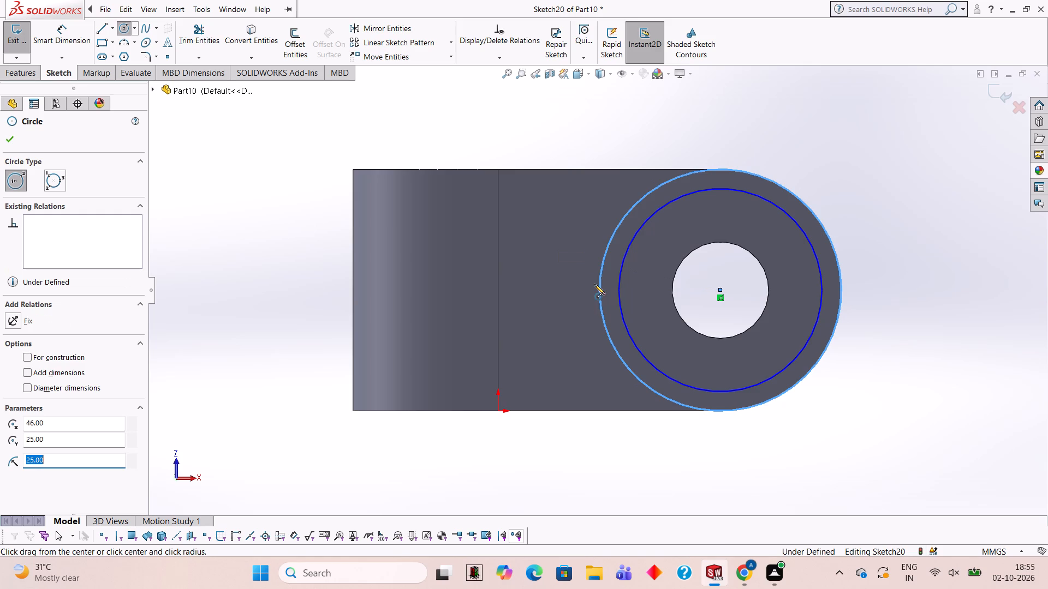
Sketch a line about 52 mm long through the hole centre, dividing both circles across the width of the leg.
scroll(771, 217, "up", 2)
scroll(675, 176, "down", 1)
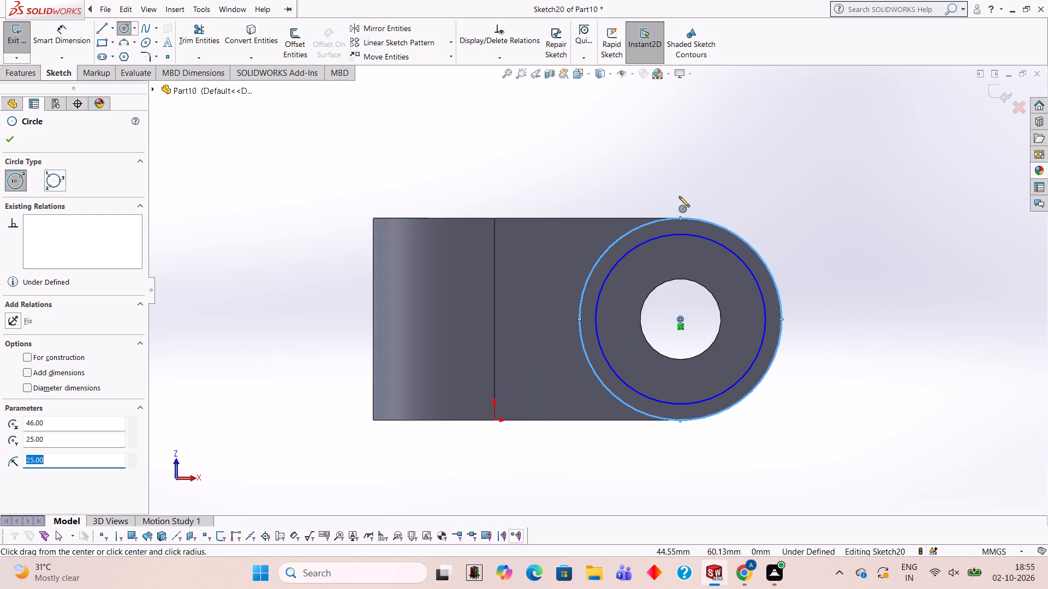
middle_click_drag(662, 186, 624, 233)
scroll(660, 185, "down", 1)
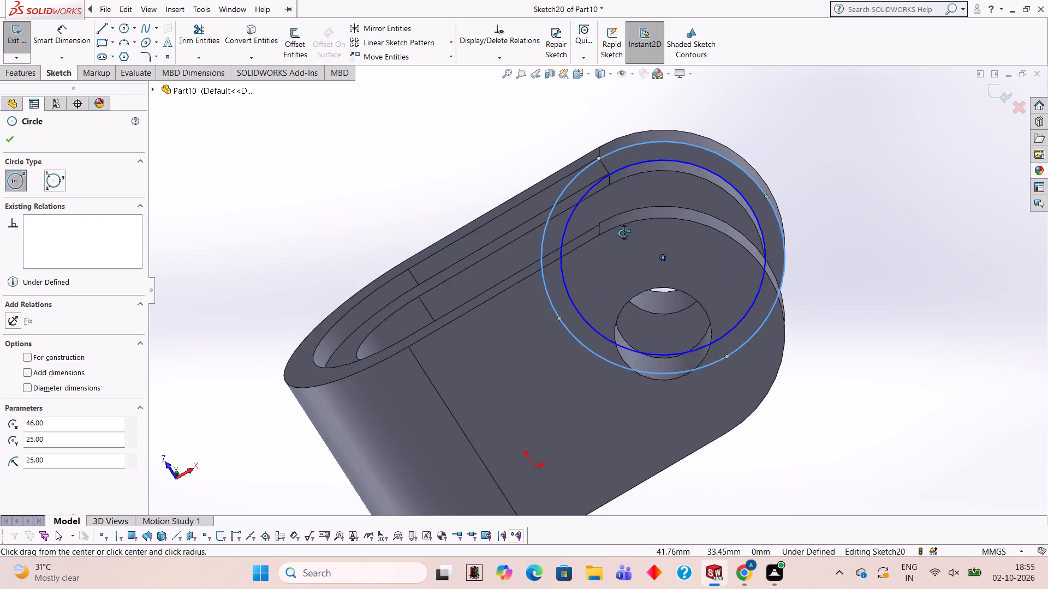
middle_click_drag(624, 233, 665, 173)
scroll(665, 176, "up", 1)
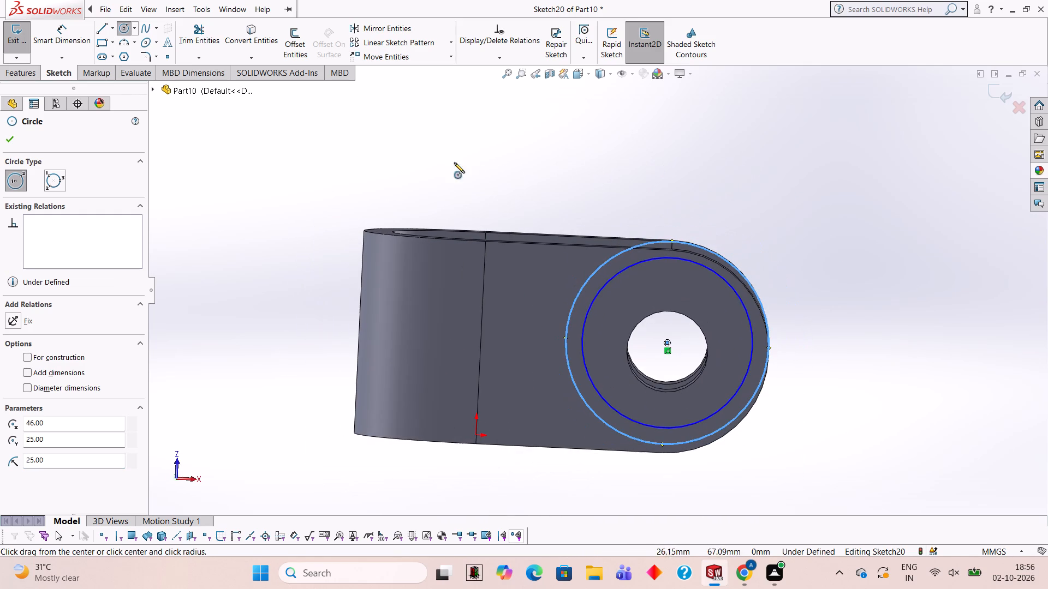
left_click(100, 29)
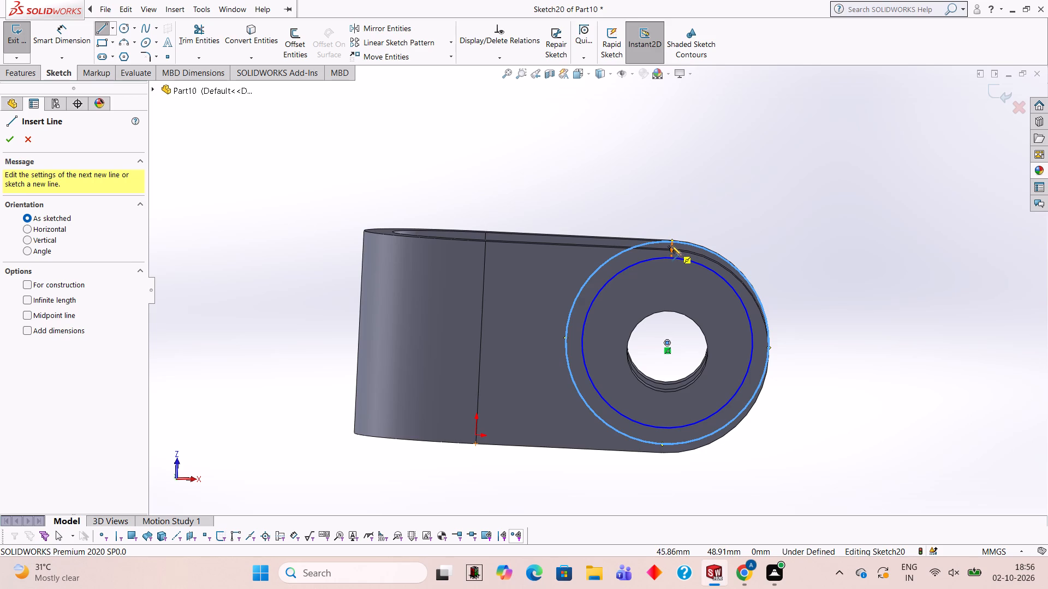
left_click(671, 243)
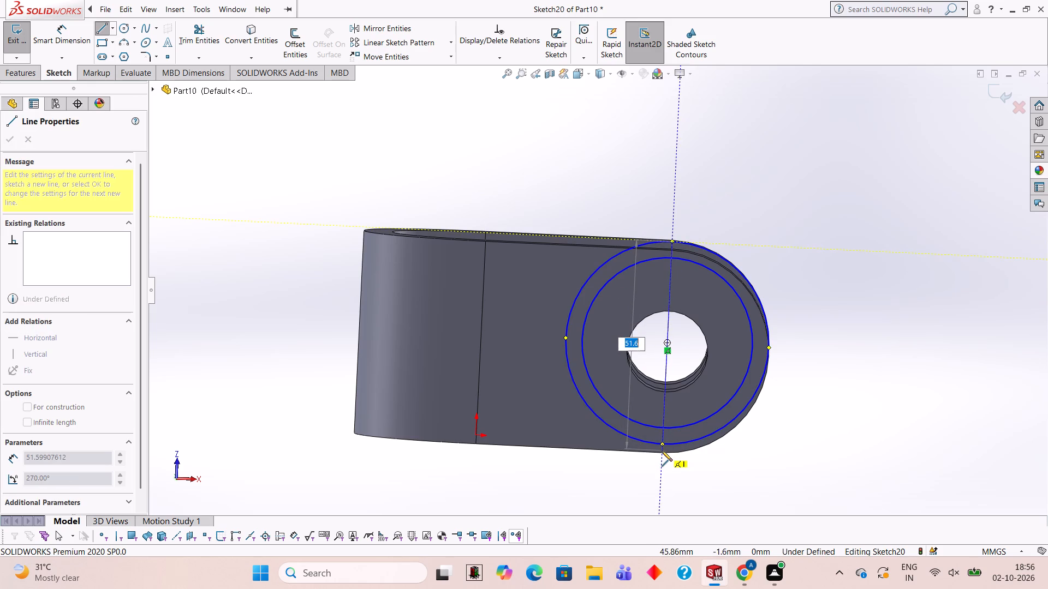
left_click(662, 453)
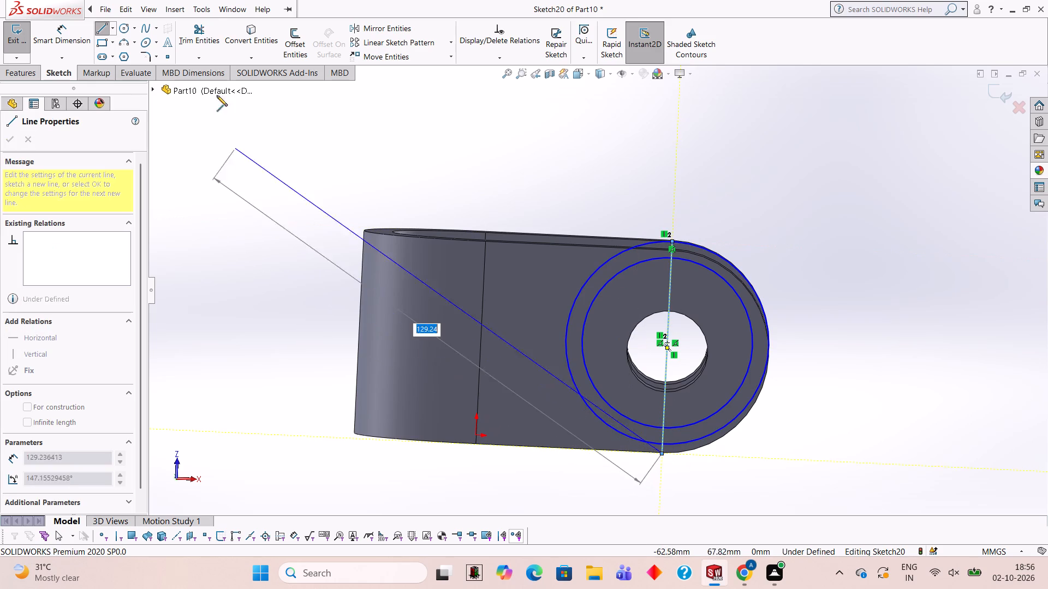
Trim the two circles and the dividing line to a half-ring profile around the upper leg's rounded end.
left_click(204, 43)
left_click(568, 321)
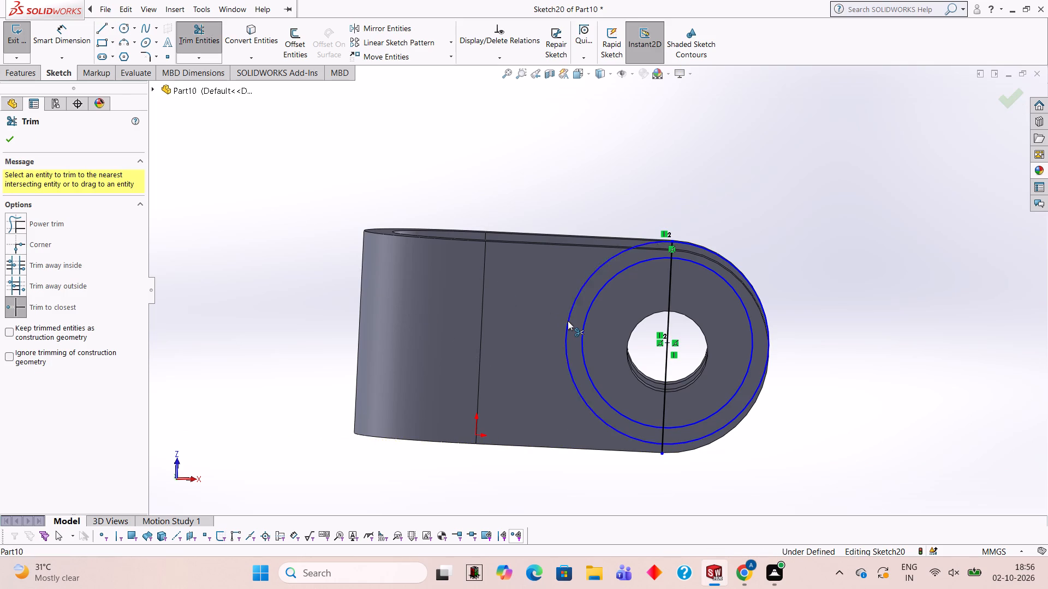
left_click(586, 327)
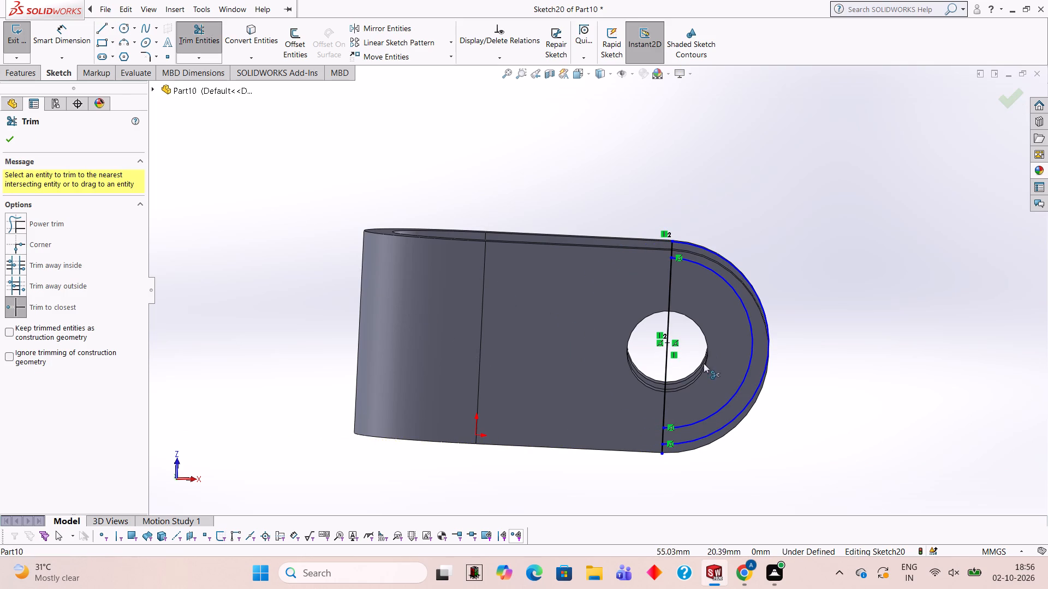
left_click(667, 364)
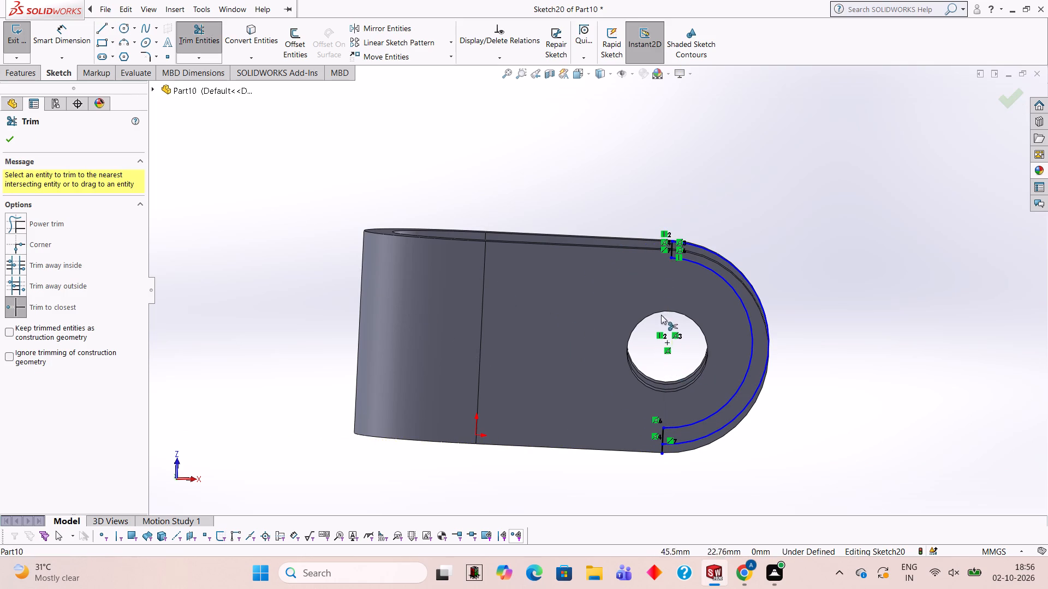
left_click(659, 453)
Cut-extrude the half-ring profile 1 mm deep into the step face of the upper leg's rounded end.
scroll(692, 272, "down", 6)
scroll(583, 195, "down", 5)
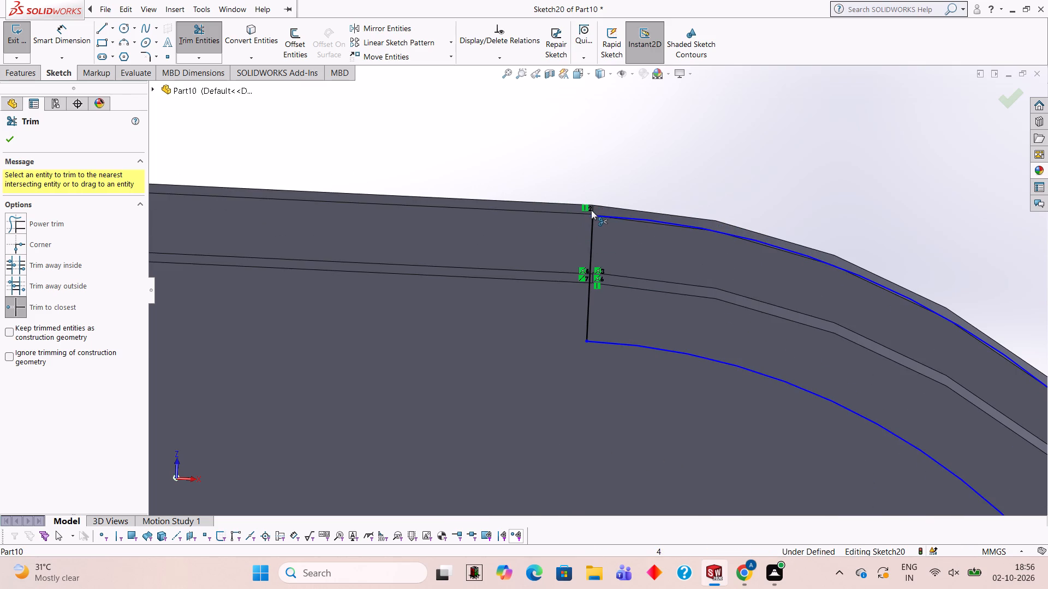
scroll(591, 210, "down", 6)
scroll(602, 304, "up", 3)
scroll(638, 394, "up", 3)
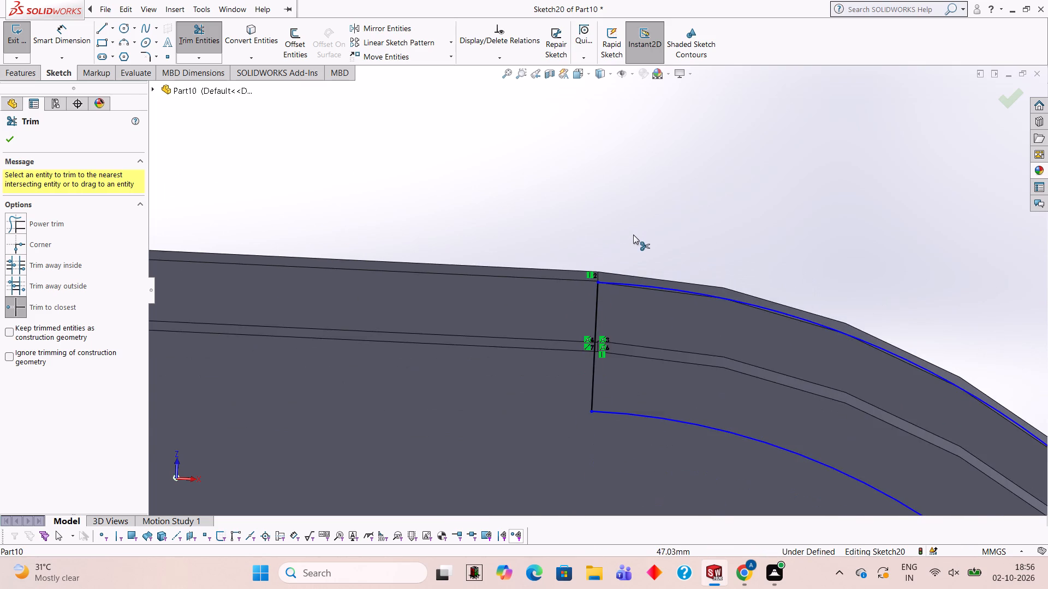
scroll(633, 231, "up", 7)
middle_click_drag(633, 229, 625, 419)
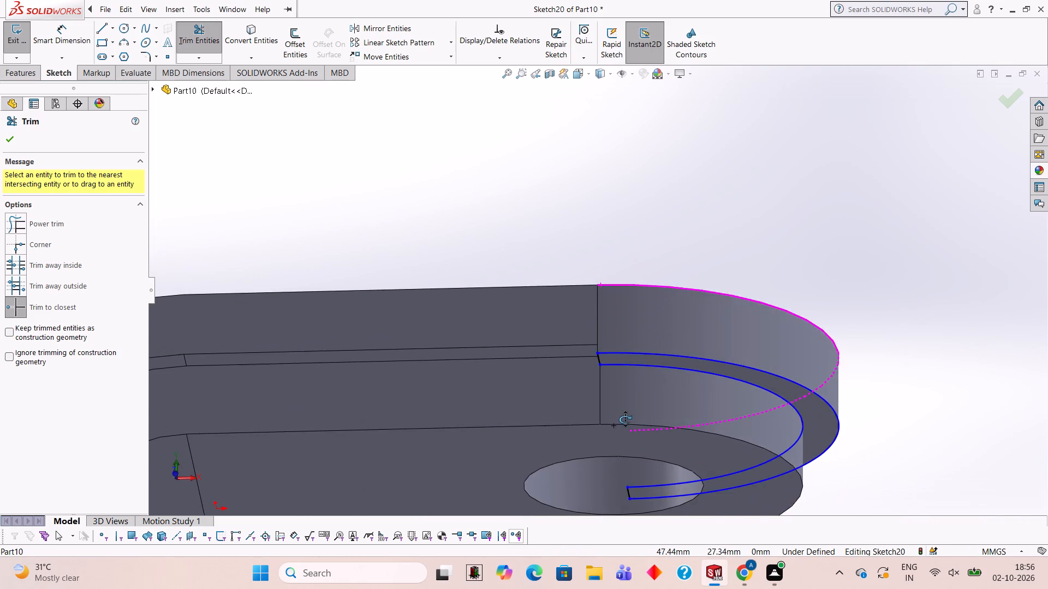
middle_click_drag(625, 419, 621, 480)
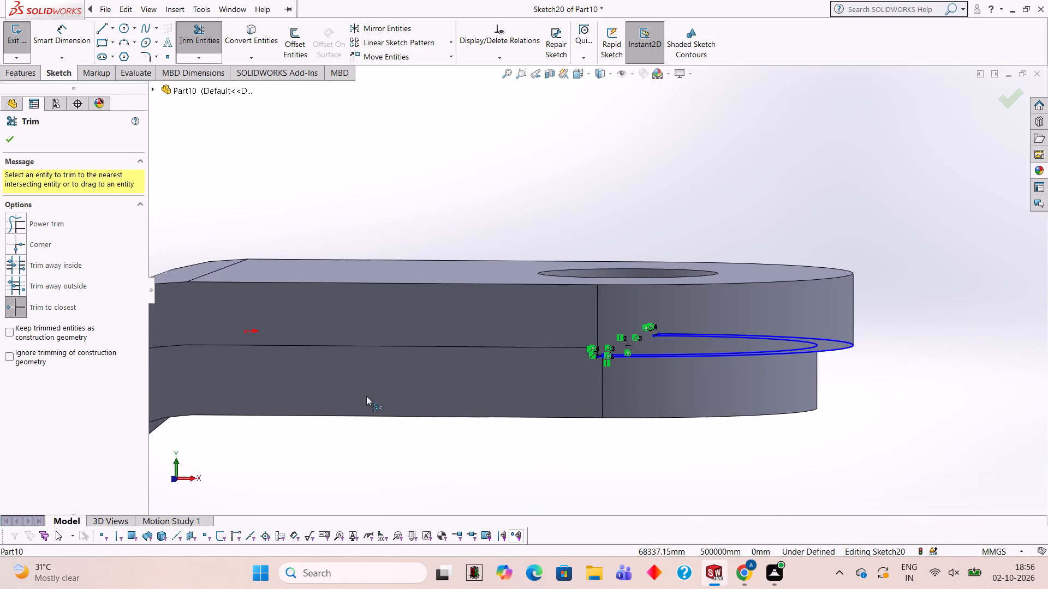
left_click(32, 67)
left_click(194, 53)
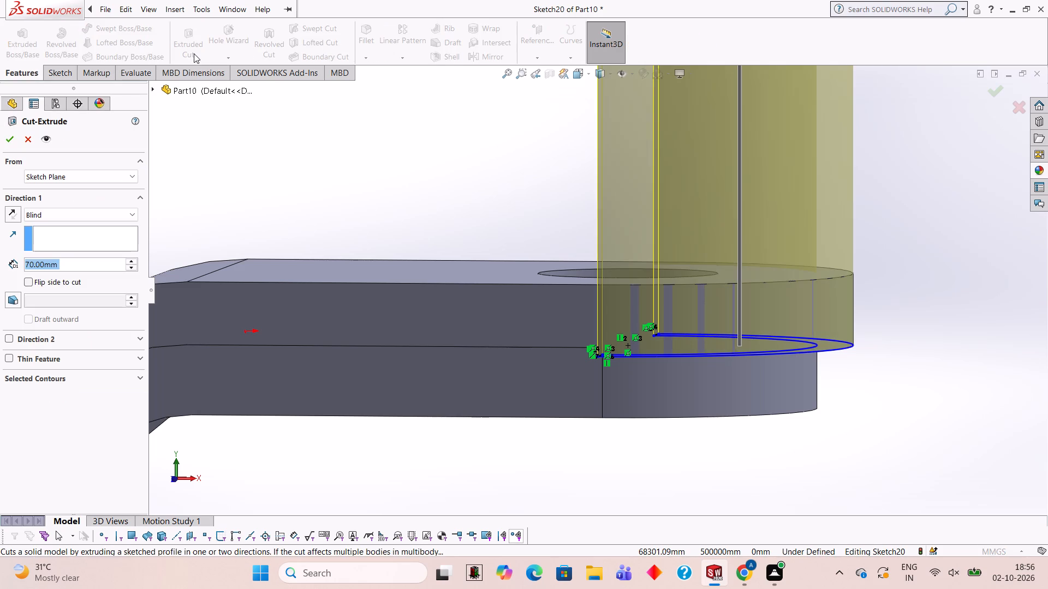
key("1")
key("Return")
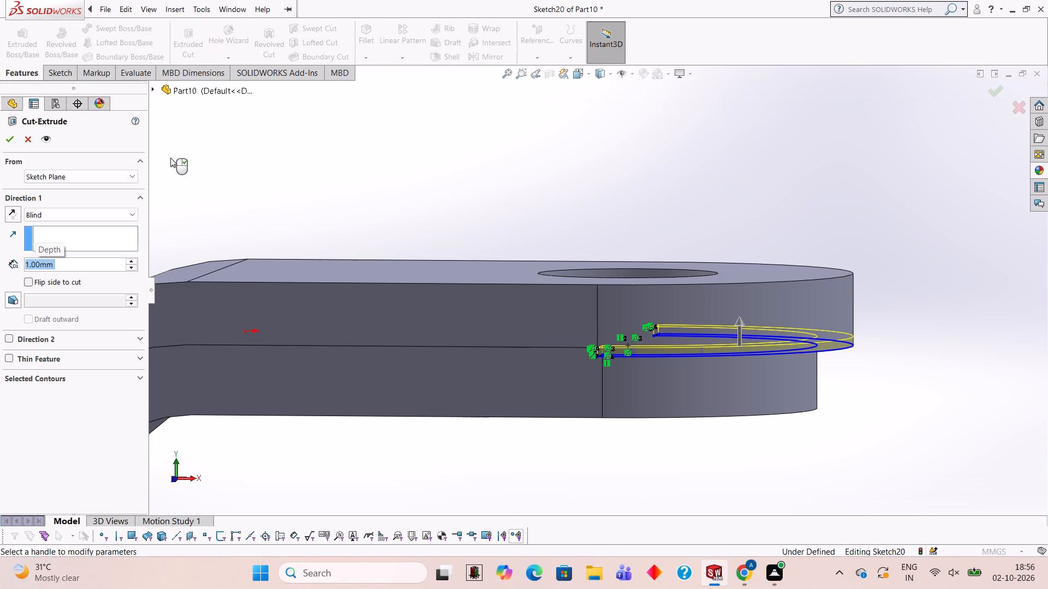
left_click(7, 137)
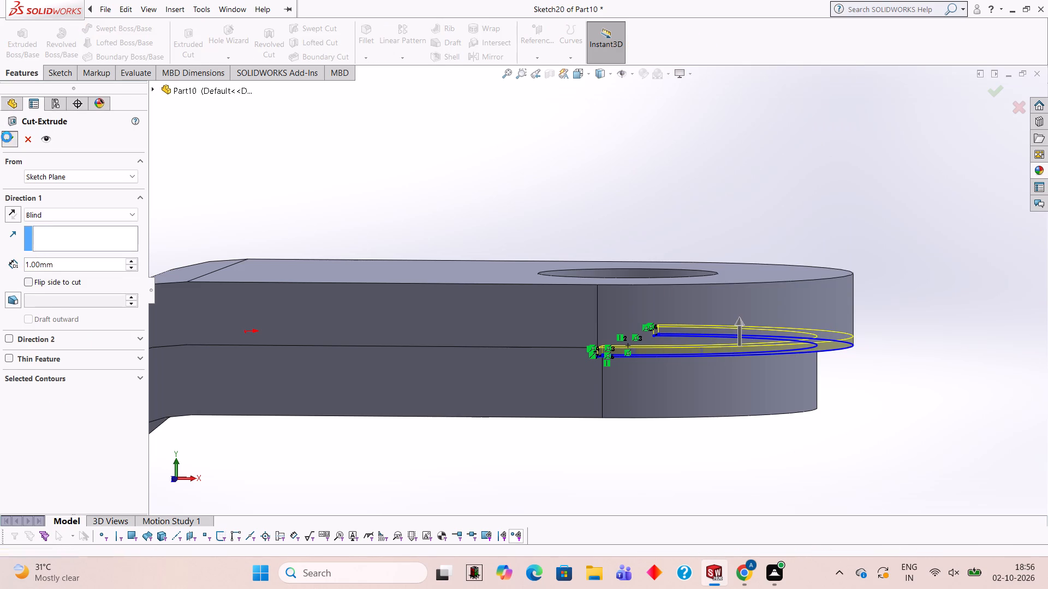
left_click(364, 181)
Examine the upper leg's step joint from below and the side, and compare it with the lower leg.
middle_click_drag(424, 209, 433, 176)
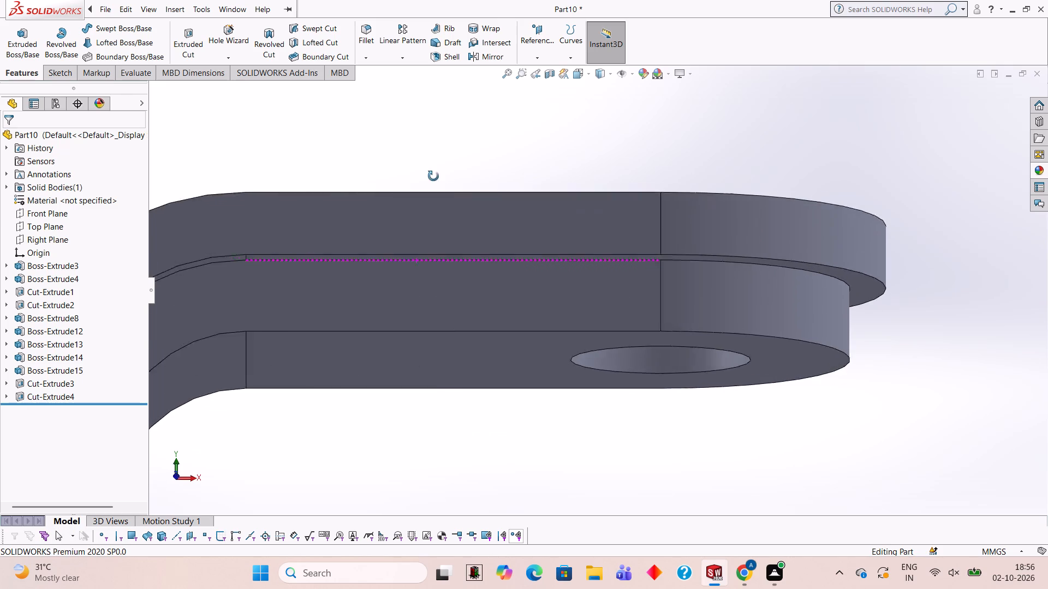
middle_click_drag(433, 176, 427, 146)
scroll(463, 225, "up", 3)
middle_click_drag(574, 272, 555, 232)
scroll(574, 272, "up", 1)
scroll(644, 277, "up", 2)
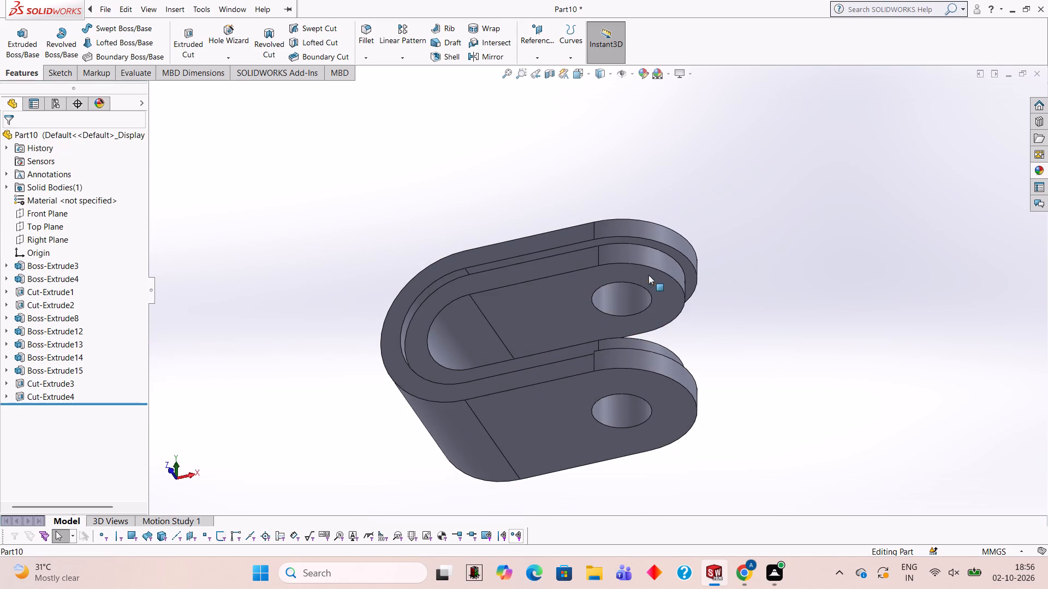
scroll(710, 261, "up", 2)
middle_click_drag(719, 268, 717, 322)
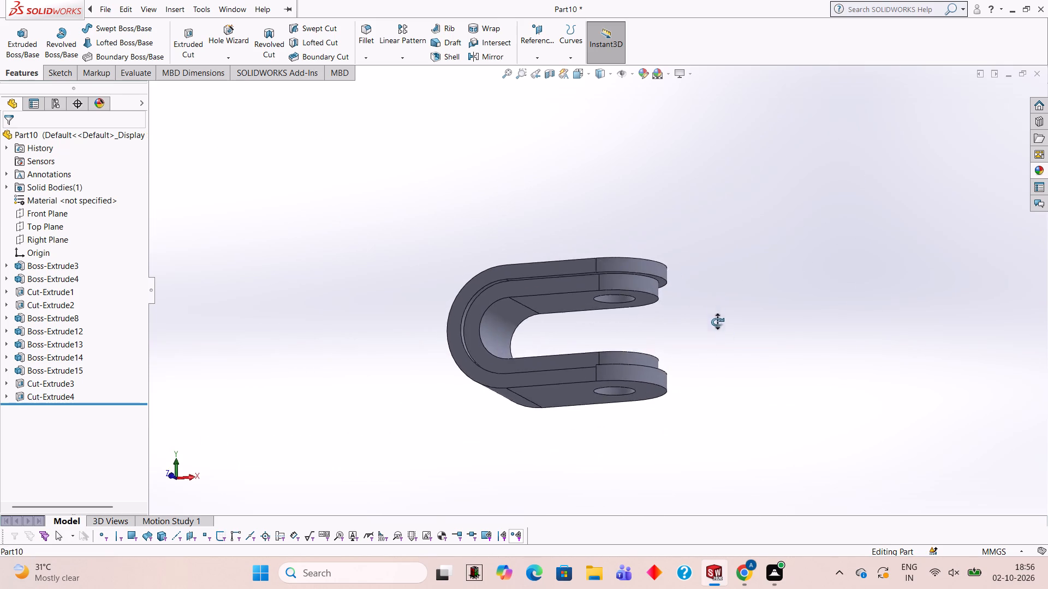
middle_click_drag(717, 322, 722, 375)
On the upward-facing step face of the lower leg's rounded end, sketch two circles of 25 and 21 mm radius centred on the hole.
middle_click_drag(671, 254, 693, 386)
middle_click_drag(659, 249, 633, 310)
scroll(663, 254, "down", 1)
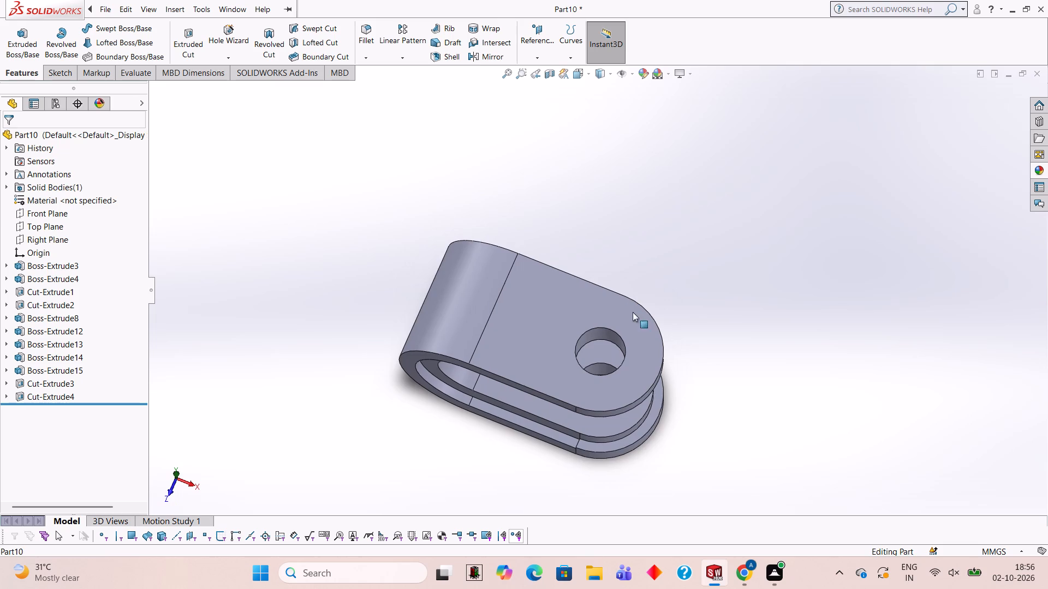
left_click(654, 413)
left_click(705, 383)
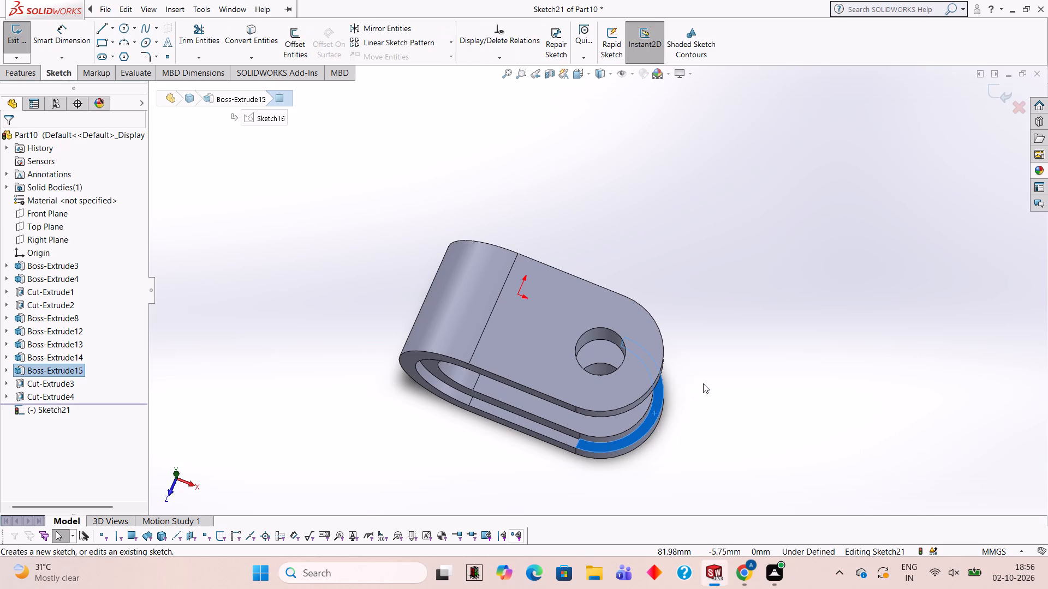
key("ctrl+8")
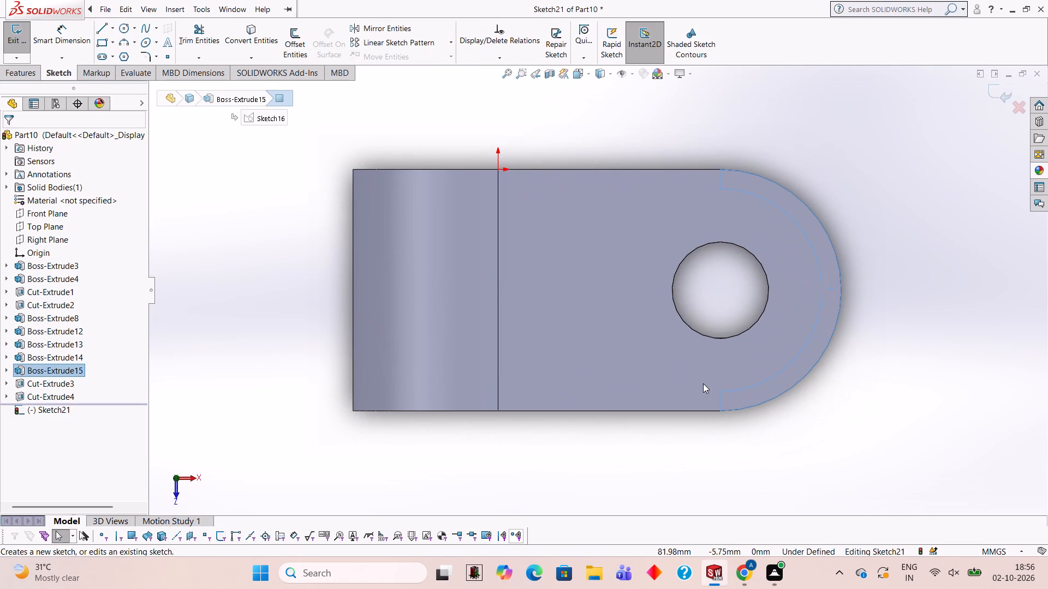
left_click(122, 31)
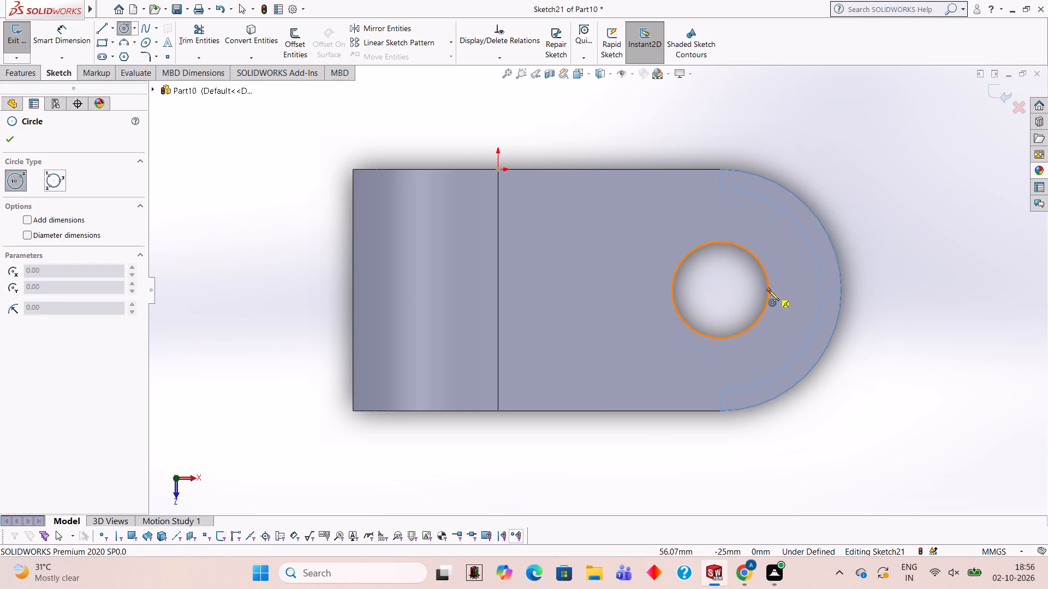
left_click(720, 289)
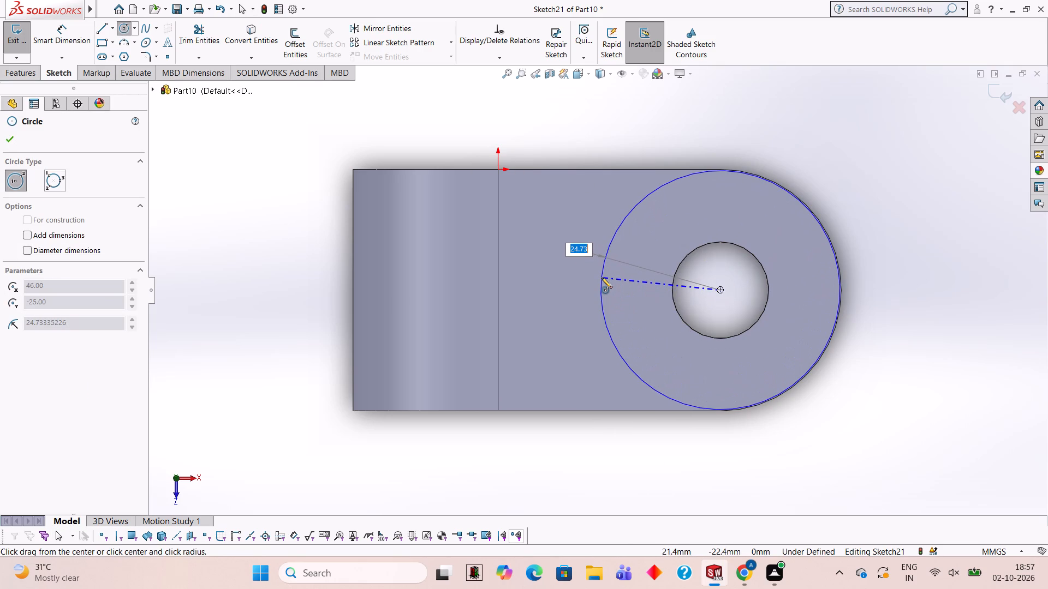
type("25")
key("Return")
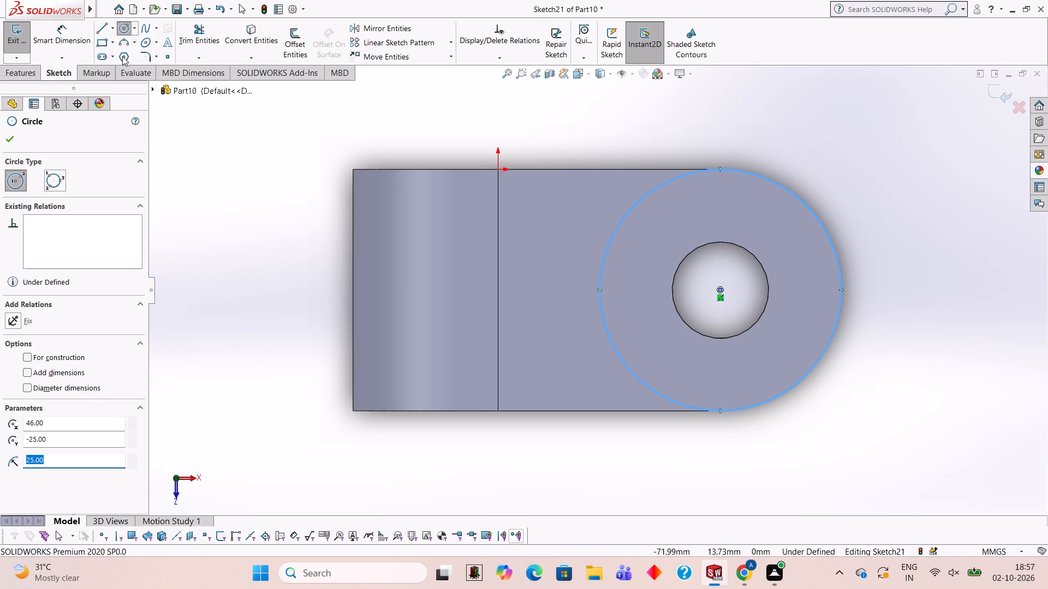
left_click(719, 288)
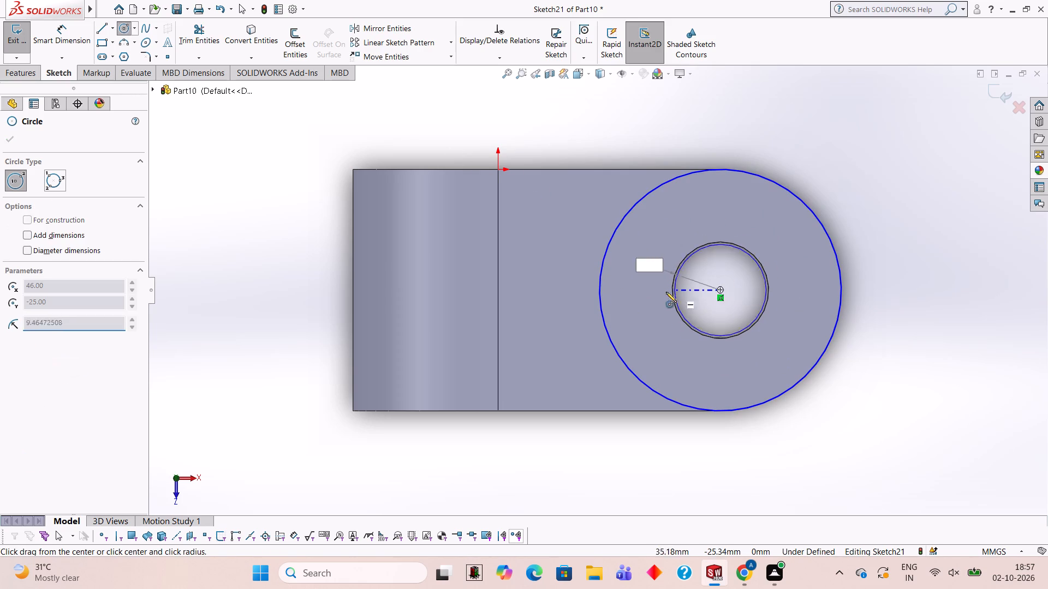
type("21")
key("Return")
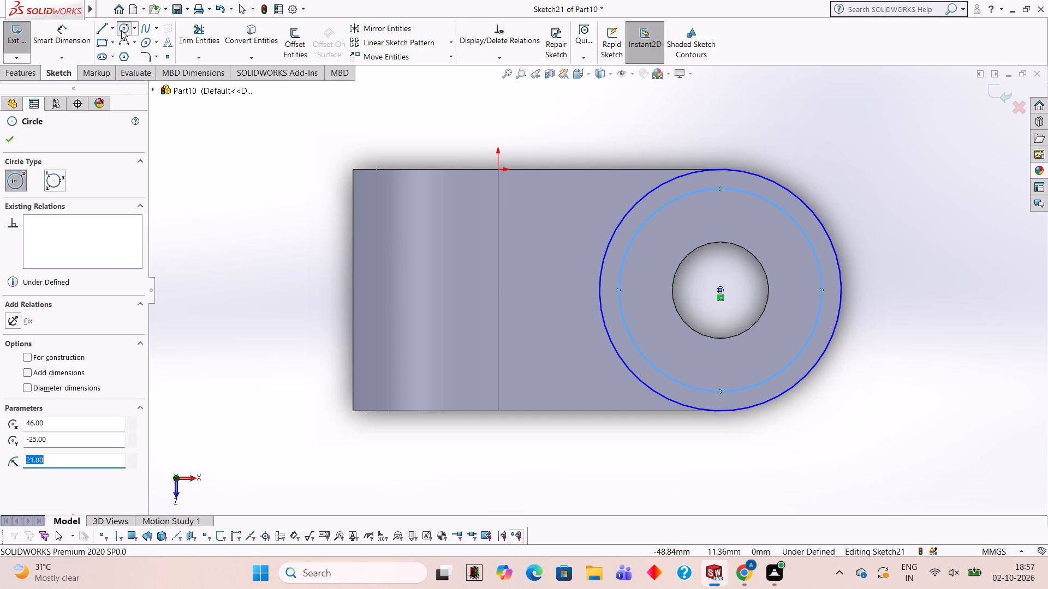
Divide both circles with a line through the hole centre across the leg's width, and trim them to a half-ring around the rounded end.
left_click(105, 31)
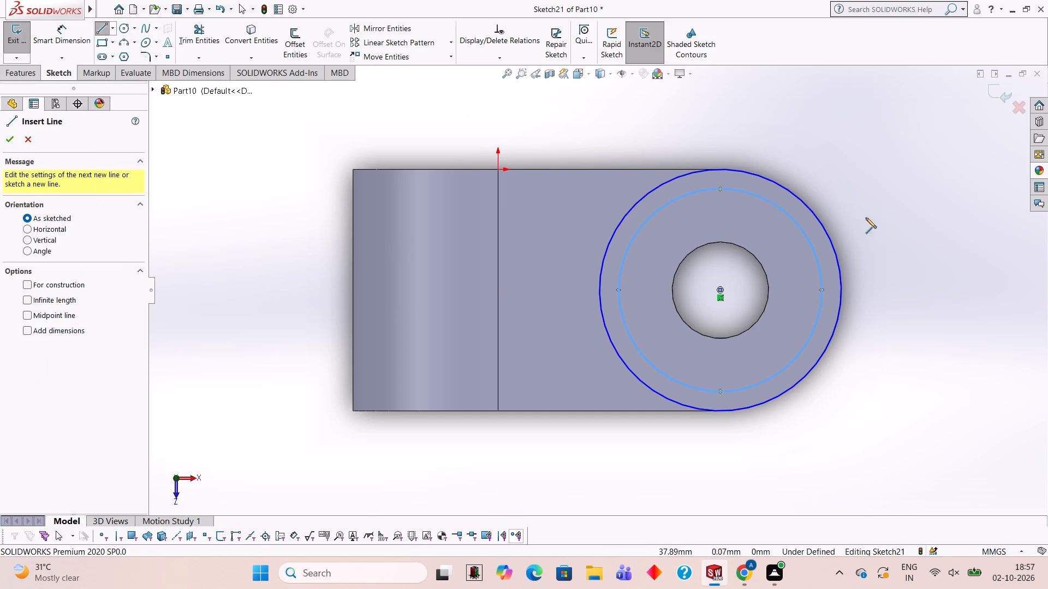
left_click(720, 169)
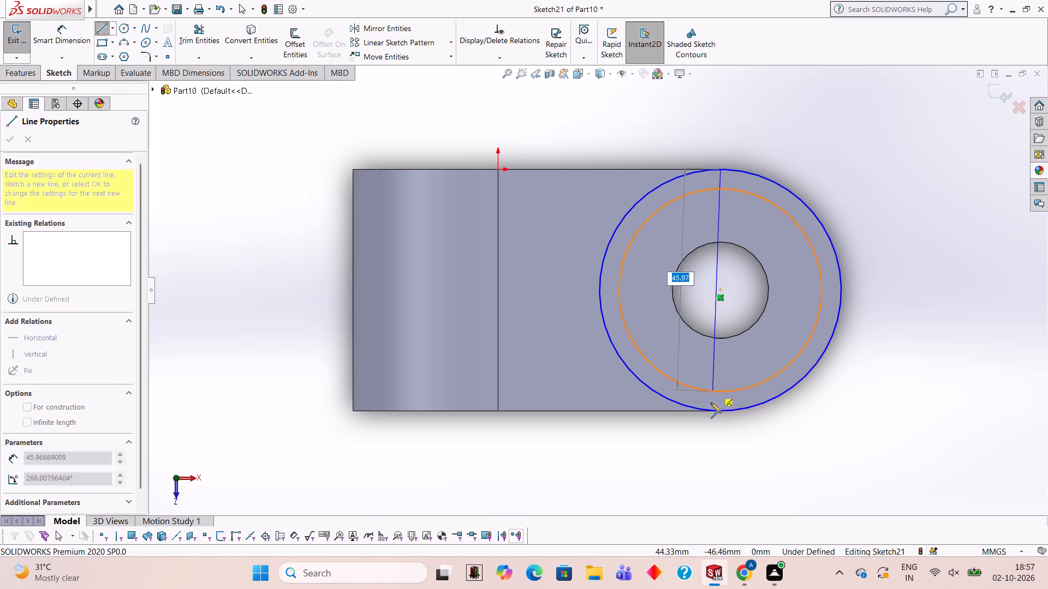
left_click(720, 410)
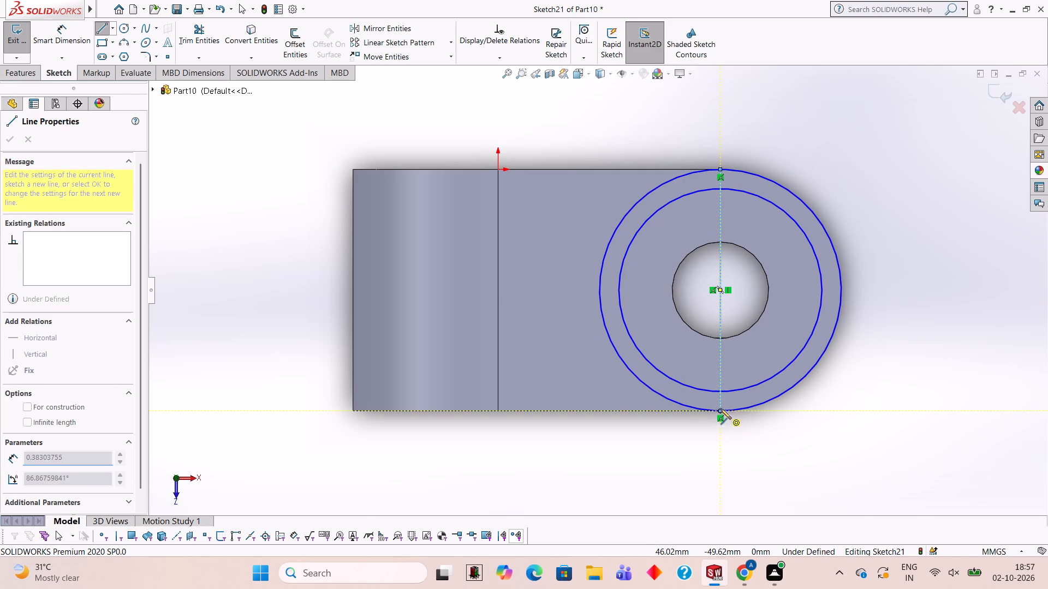
left_click(191, 49)
left_click(617, 227)
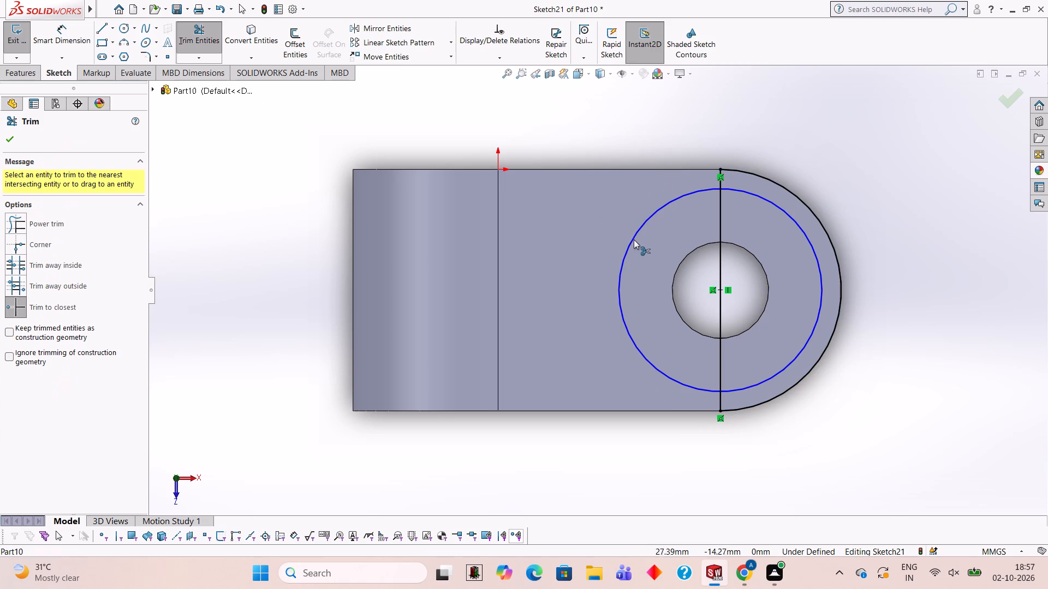
left_click(634, 239)
left_click(722, 257)
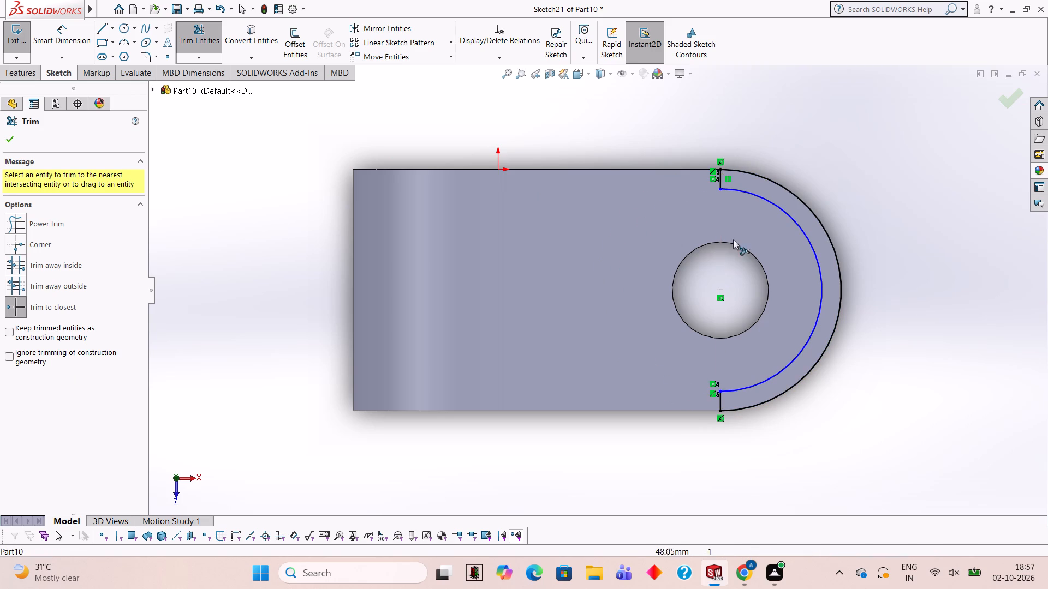
Examine both ends of the half-ring sketch where they meet the leg's straight edges.
scroll(734, 217, "down", 10)
scroll(523, 227, "down", 3)
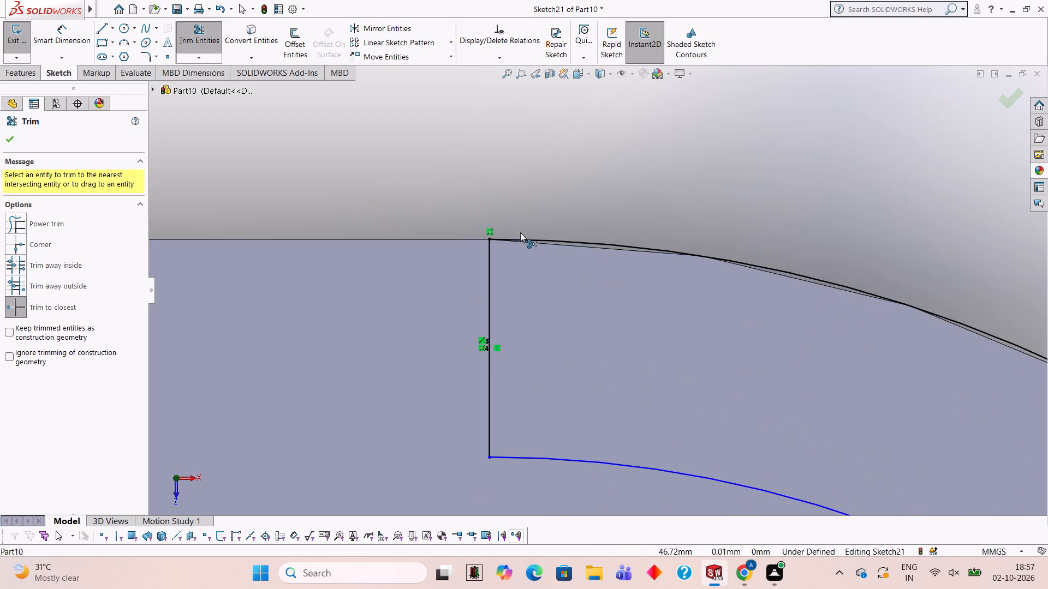
scroll(516, 243, "up", 17)
scroll(623, 383, "down", 8)
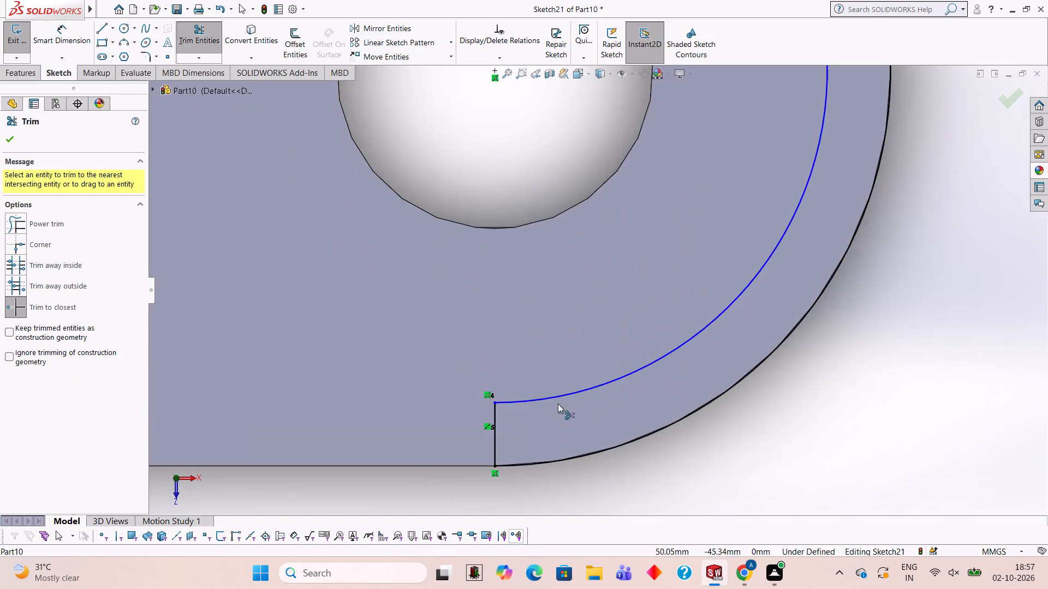
scroll(558, 404, "down", 6)
scroll(658, 365, "up", 13)
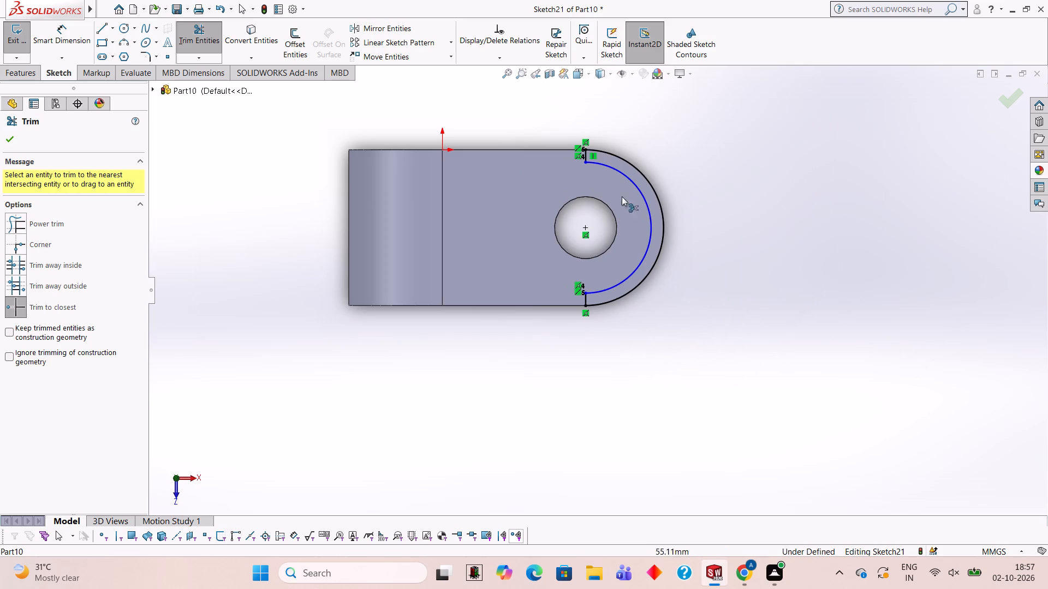
scroll(775, 165, "down", 4)
scroll(537, 146, "up", 5)
Cut-extrude the half-ring profile 1 mm deep into the step face of the lower leg's rounded end.
middle_click_drag(519, 184, 509, 249)
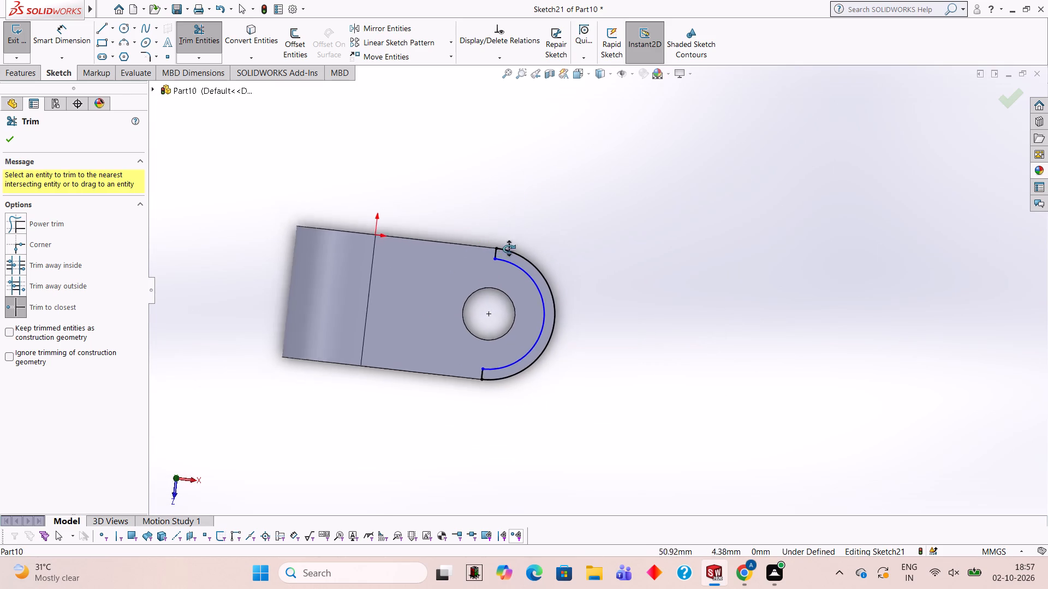
middle_click_drag(509, 249, 504, 232)
middle_click_drag(503, 364, 526, 254)
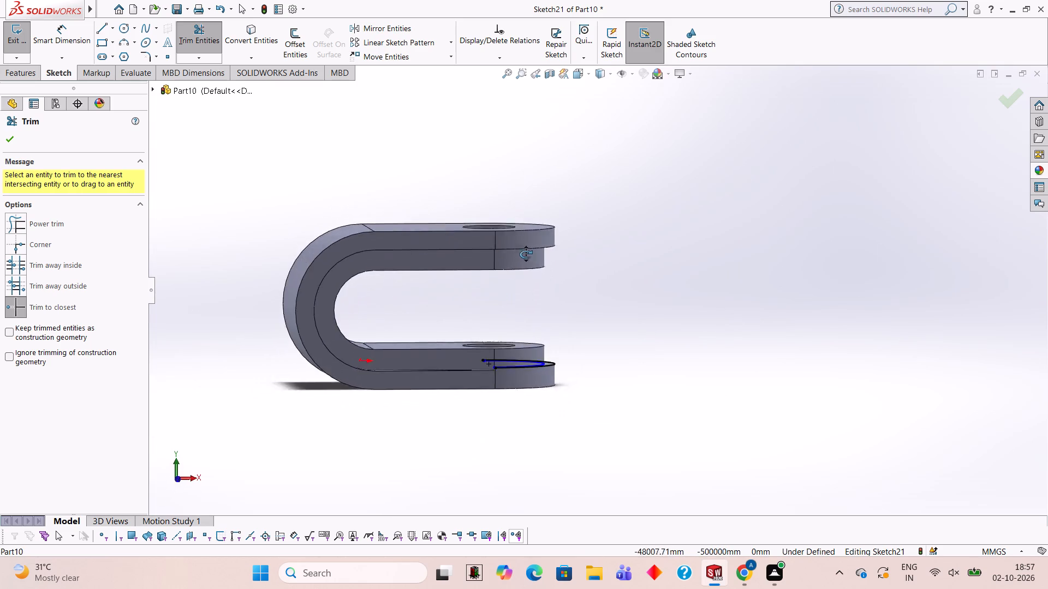
middle_click_drag(526, 254, 503, 271)
scroll(217, 184, "down", 3)
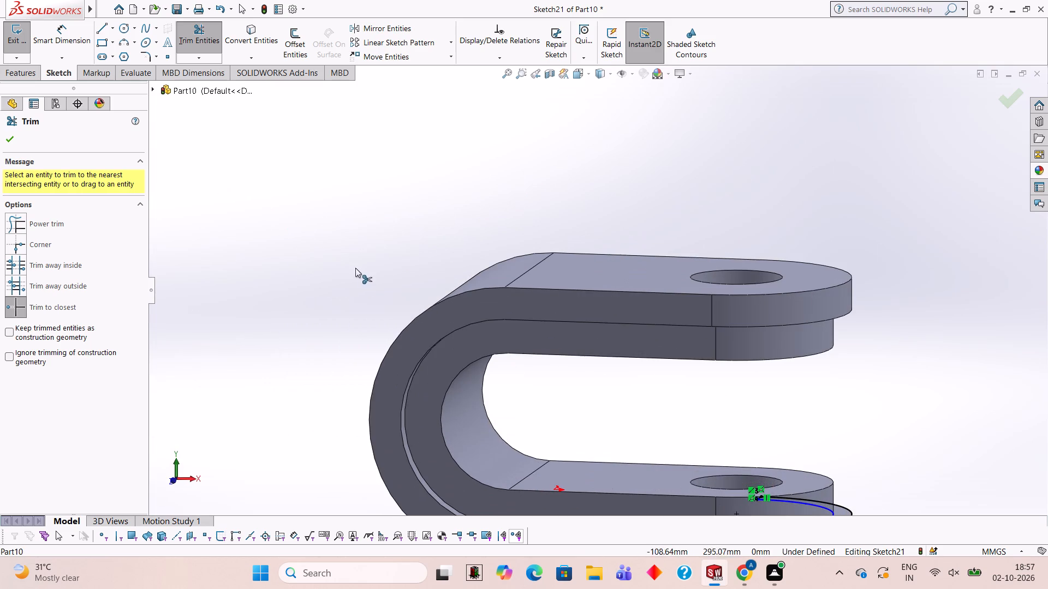
scroll(720, 408, "up", 3)
scroll(720, 408, "down", 3)
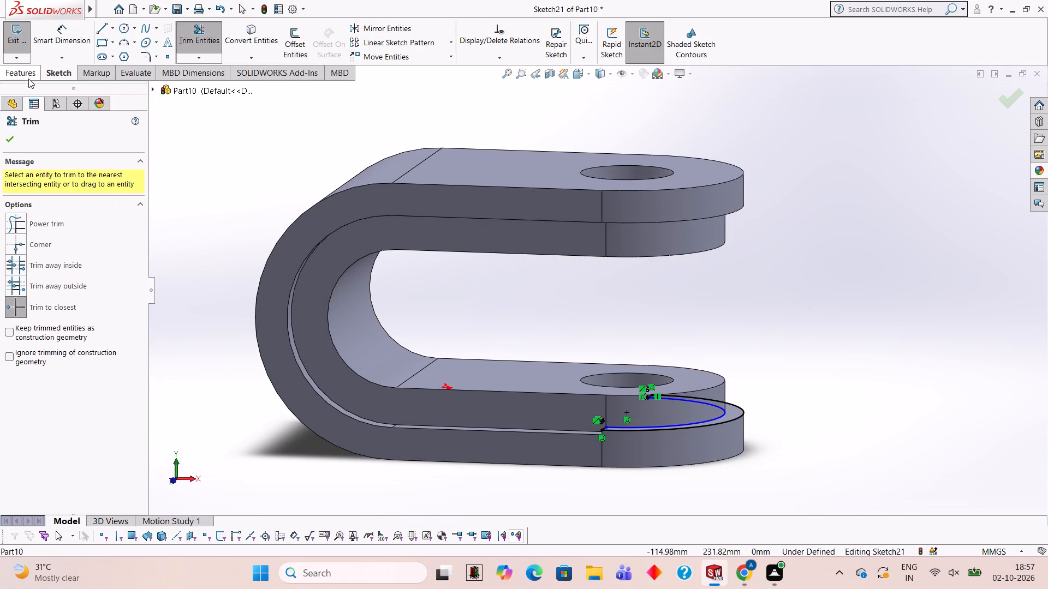
left_click(28, 78)
left_click(193, 32)
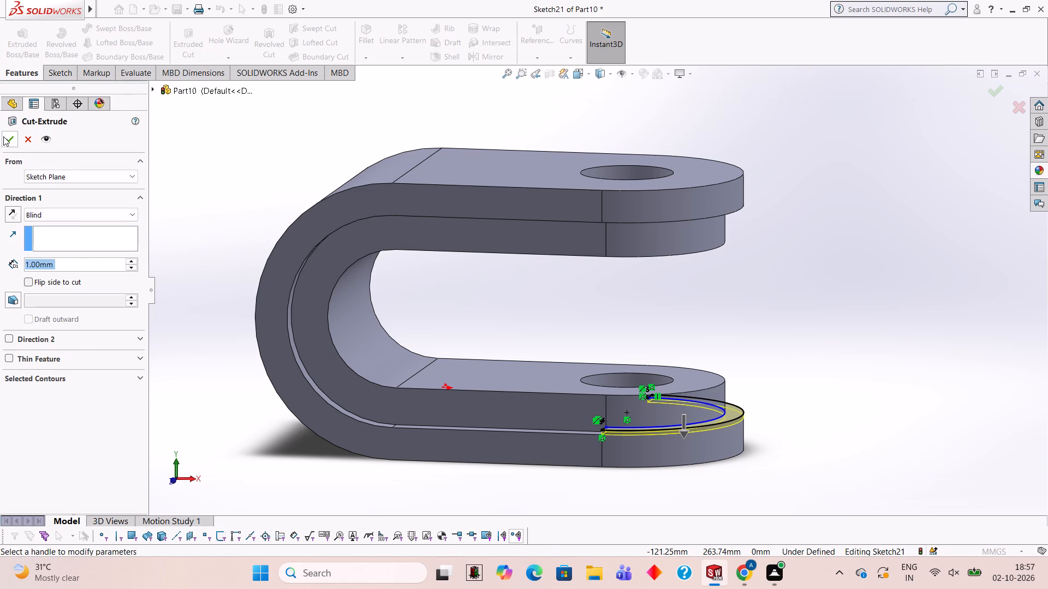
left_click(3, 136)
left_click(266, 237)
Inspect the stepped rounded ends of both legs from several sides.
scroll(841, 299, "up", 3)
middle_click_drag(793, 291, 794, 176)
middle_click_drag(693, 298, 703, 300)
scroll(764, 233, "down", 1)
scroll(764, 233, "up", 1)
middle_click_drag(753, 253, 729, 349)
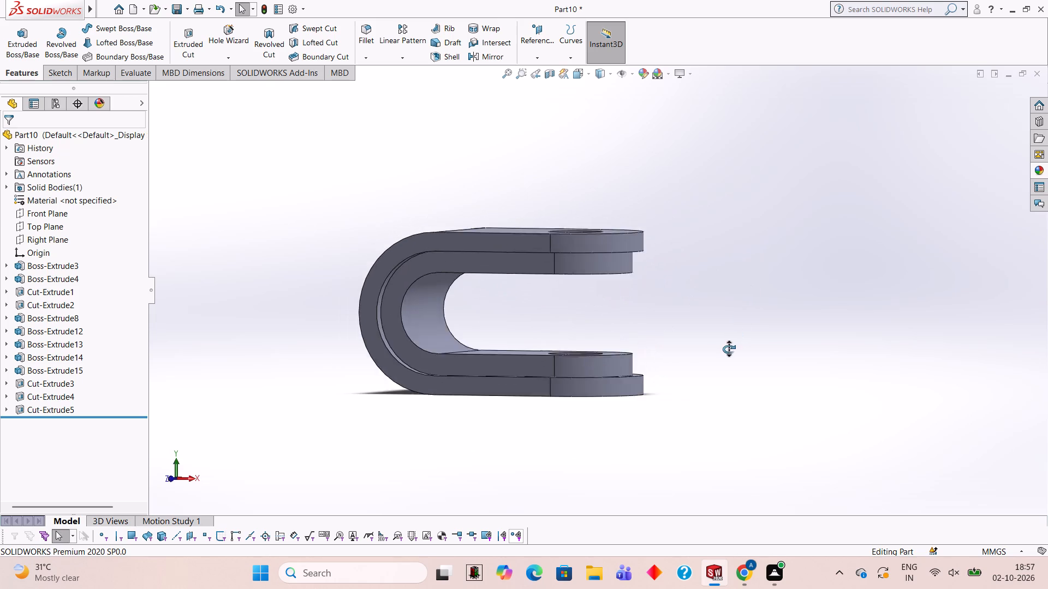
middle_click_drag(729, 349, 722, 236)
middle_click(722, 236)
scroll(623, 262, "down", 2)
scroll(405, 259, "up", 1)
scroll(405, 259, "down", 2)
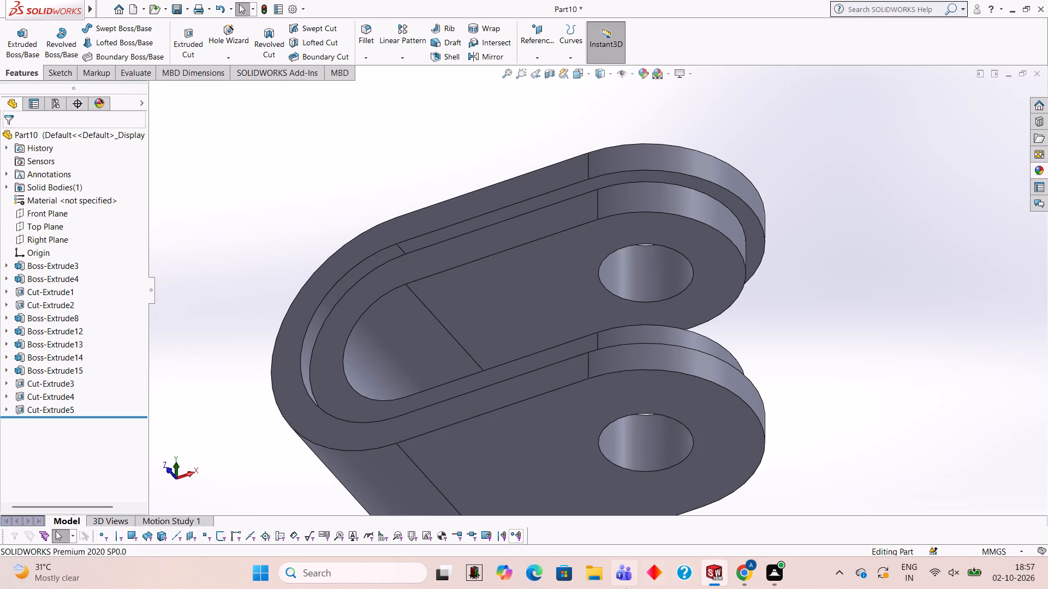
Apply the Yellow LED appearance to the entire U-shaped body.
left_click(1037, 172)
scroll(934, 328, "down", 1)
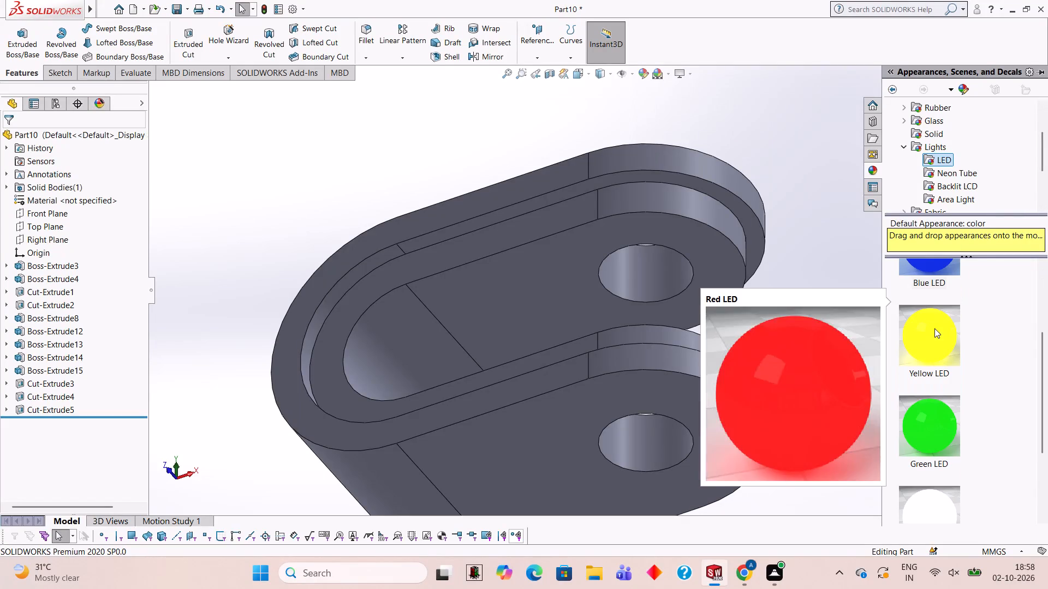
left_click_drag(934, 328, 492, 275)
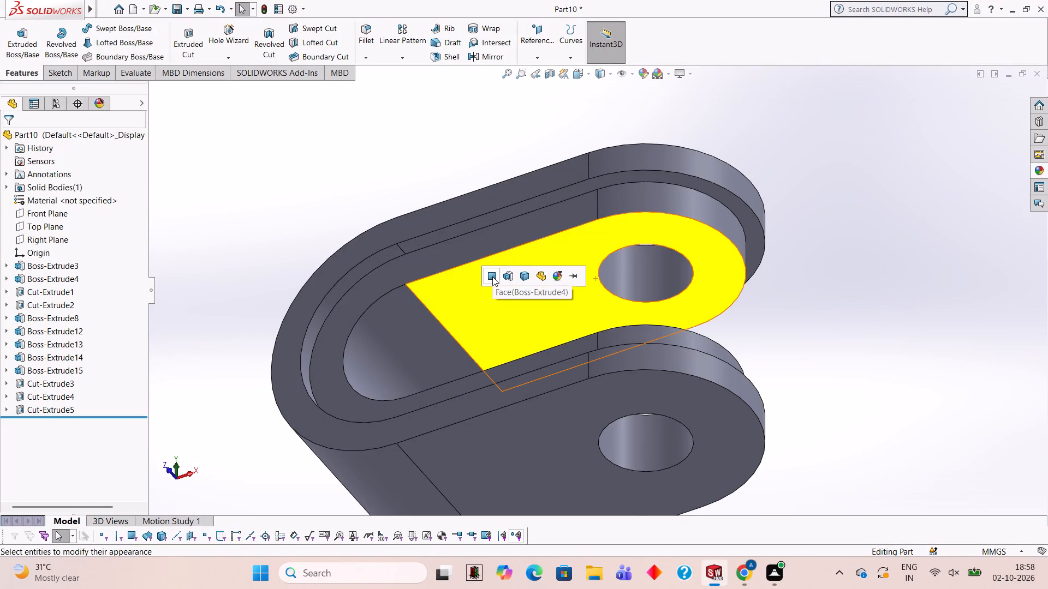
left_click(527, 275)
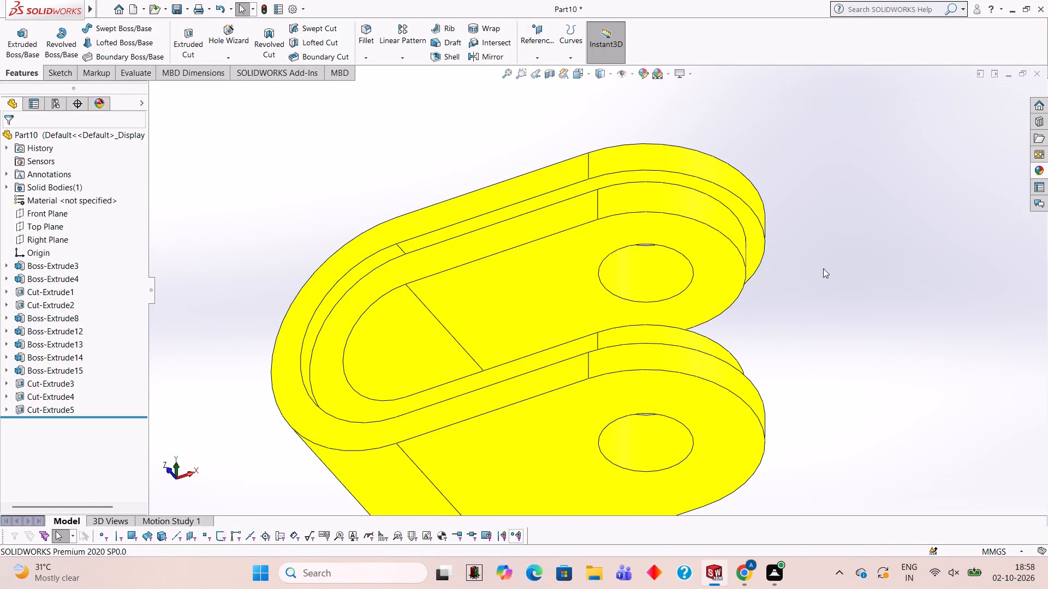
Apply the Red LED appearance to the hole feature running through both legs.
left_click(1044, 174)
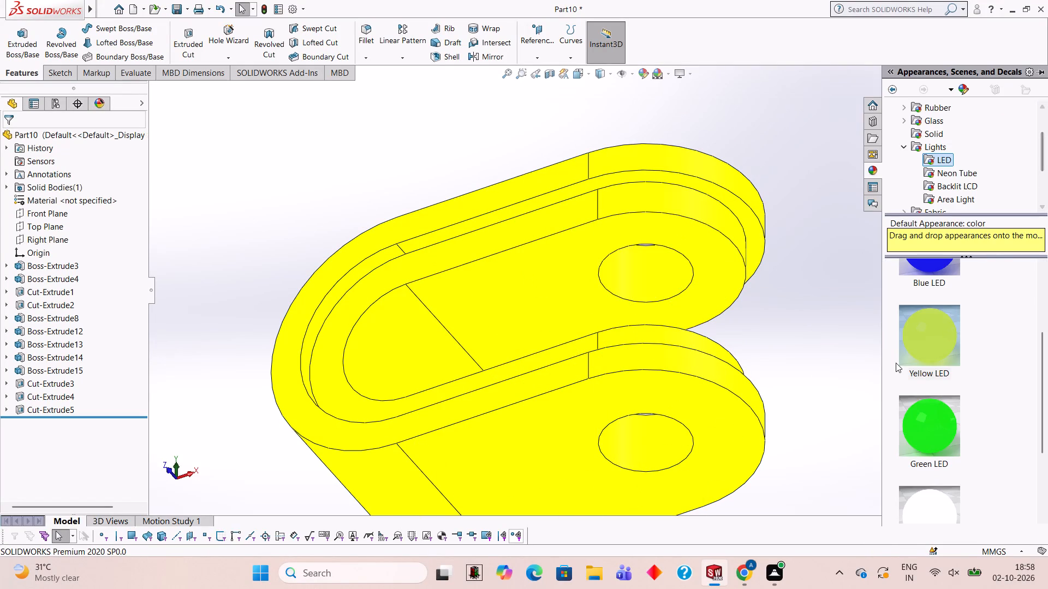
scroll(935, 334, "up", 4)
left_click_drag(931, 297, 670, 283)
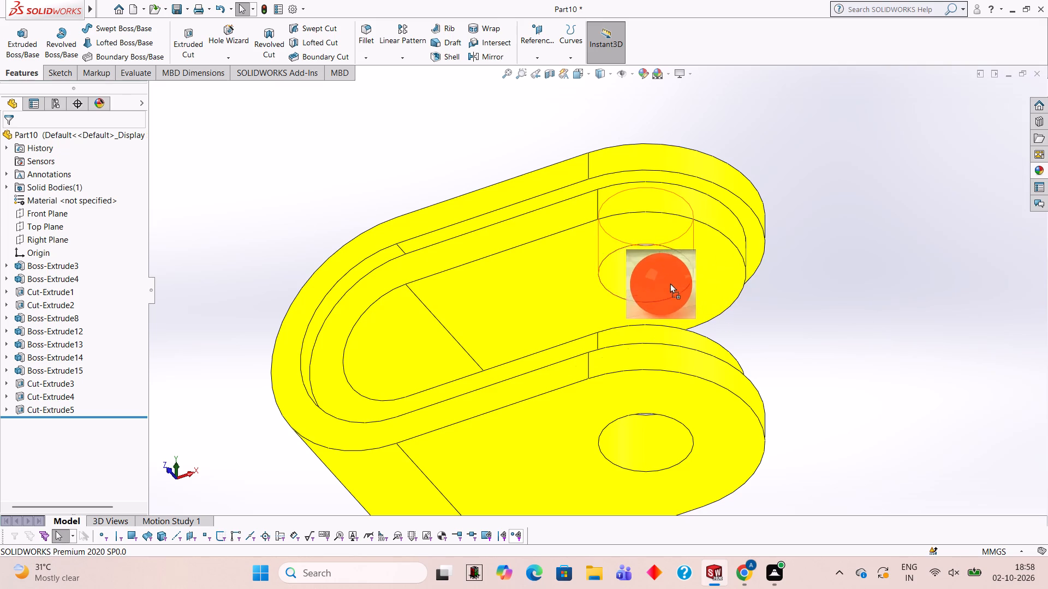
left_click_drag(670, 283, 650, 276)
left_click(650, 277)
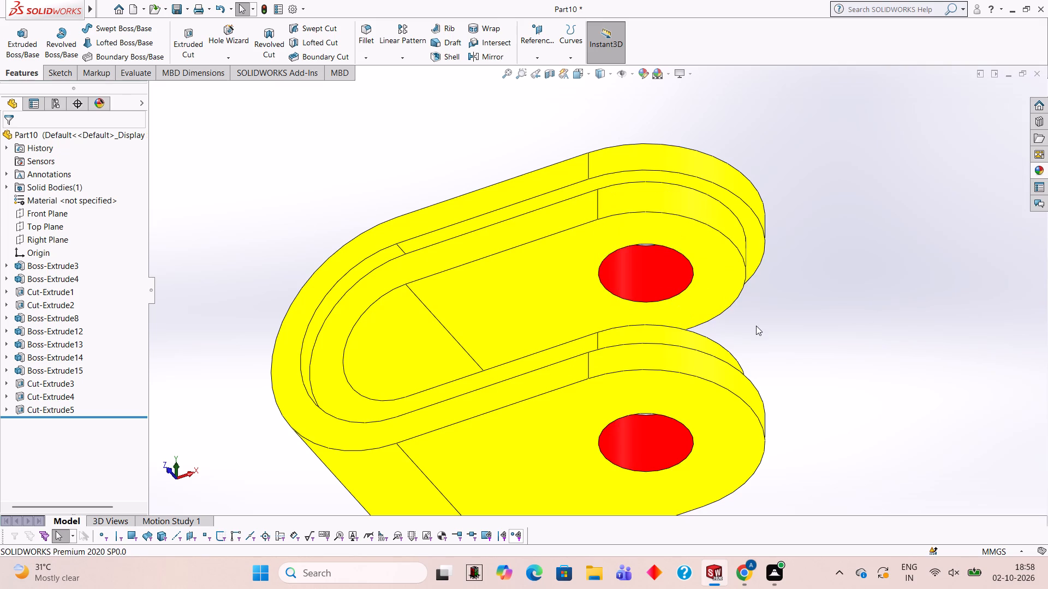
Apply the Green LED appearance to the curved wall of the smaller-radius step on the upper leg's rounded end.
left_click(1044, 173)
scroll(927, 437, "down", 2)
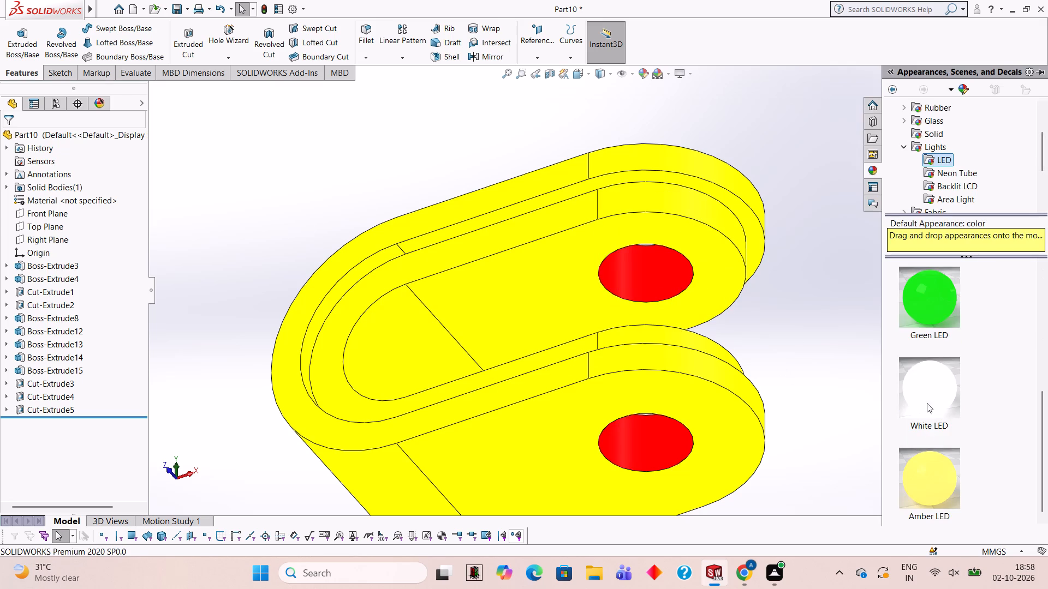
left_click_drag(936, 299, 698, 206)
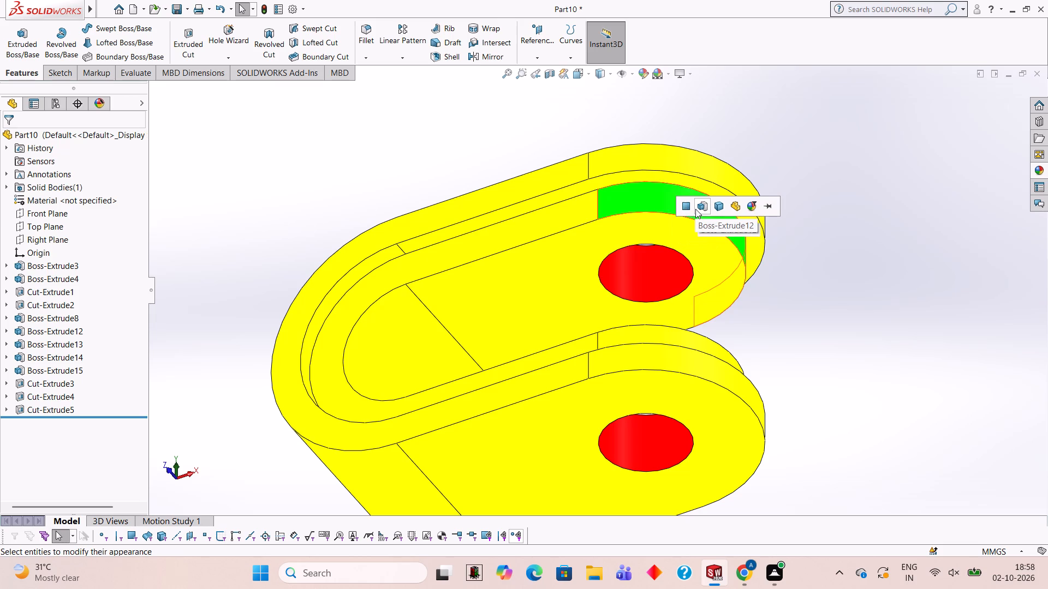
left_click(695, 208)
Apply the Blue LED appearance to the larger-radius outer curved wall of the upper leg's rounded end.
left_click(1043, 168)
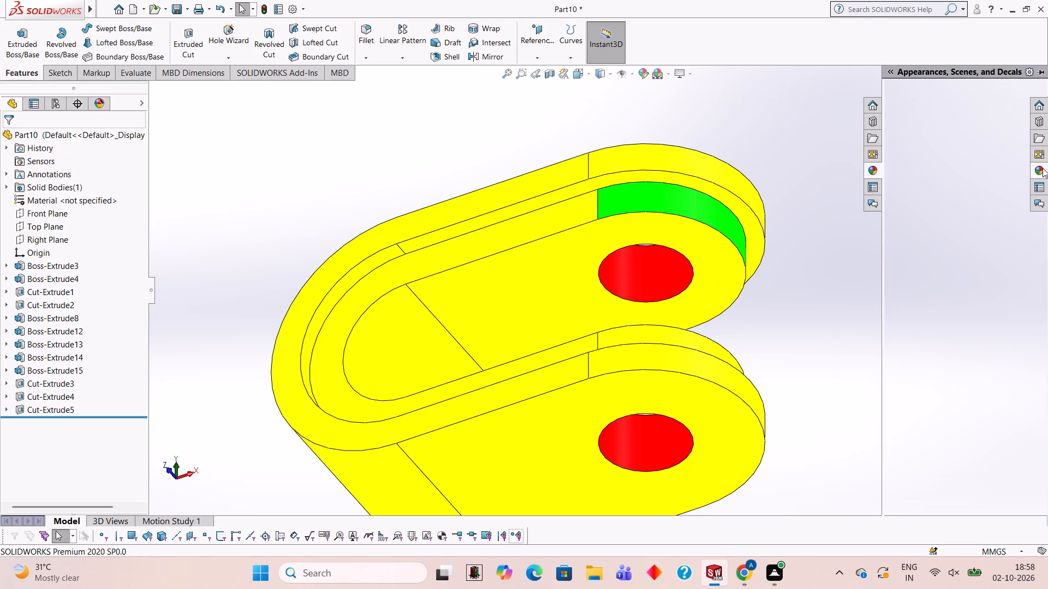
scroll(946, 324, "up", 1)
scroll(936, 269, "up", 1)
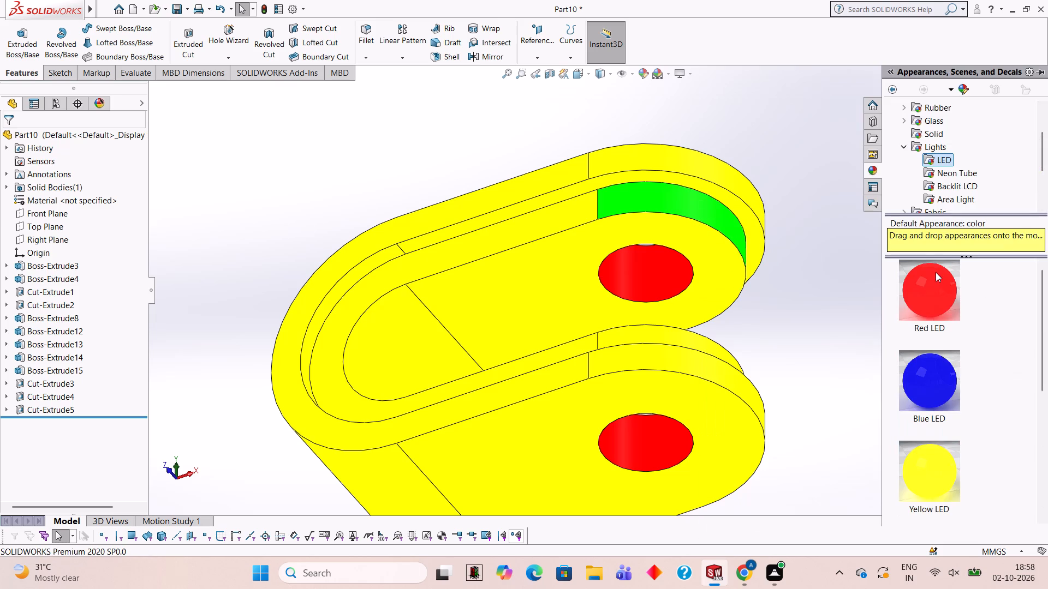
left_click_drag(932, 369, 718, 150)
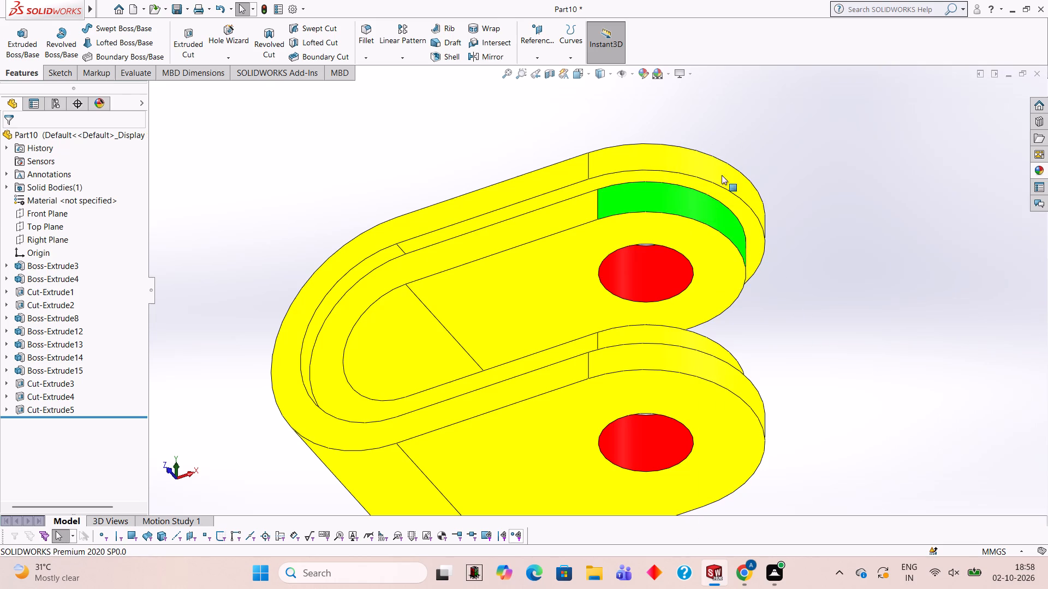
scroll(722, 177, "down", 3)
left_click(1039, 173)
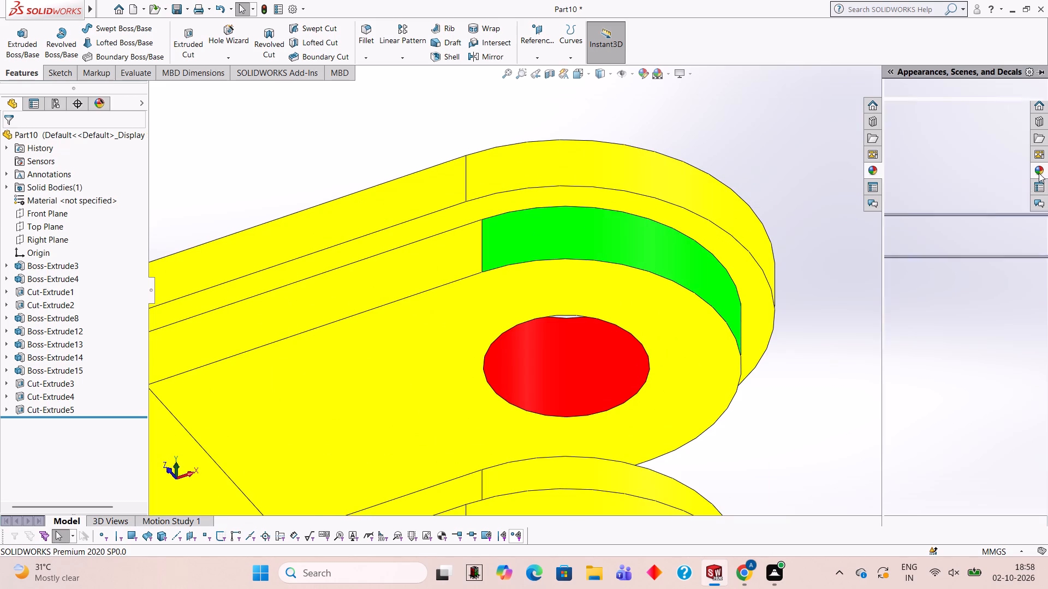
left_click_drag(938, 354, 698, 158)
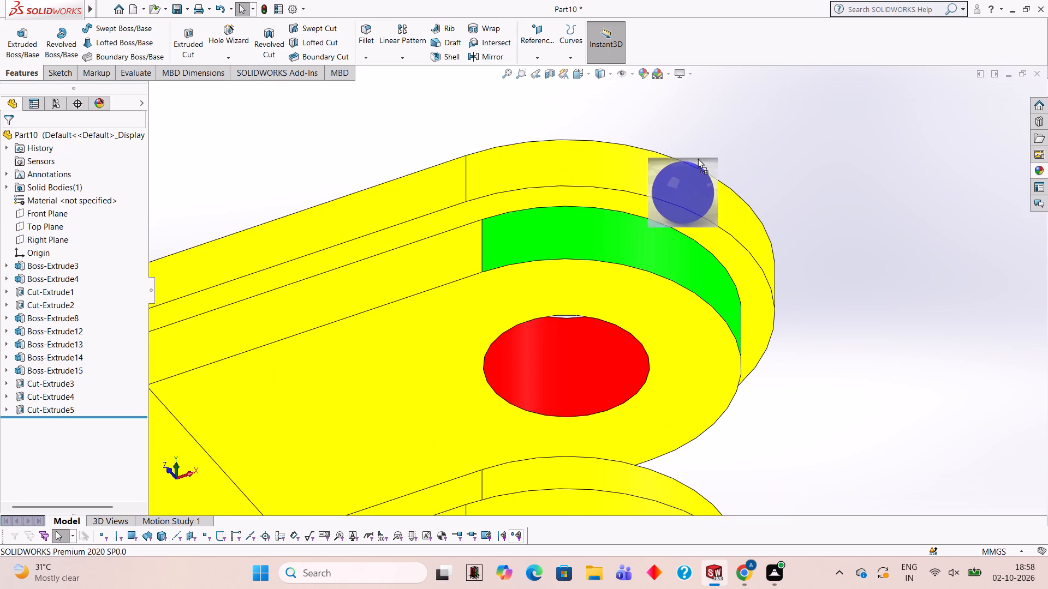
left_click_drag(698, 158, 684, 145)
middle_click_drag(709, 184, 709, 183)
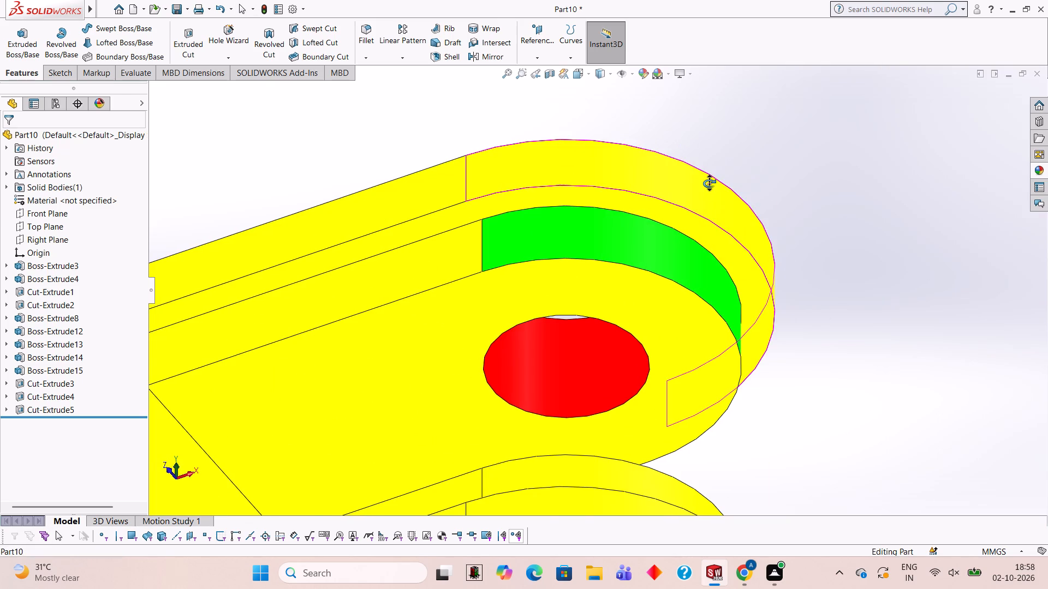
middle_click_drag(709, 183, 711, 247)
scroll(710, 242, "down", 4)
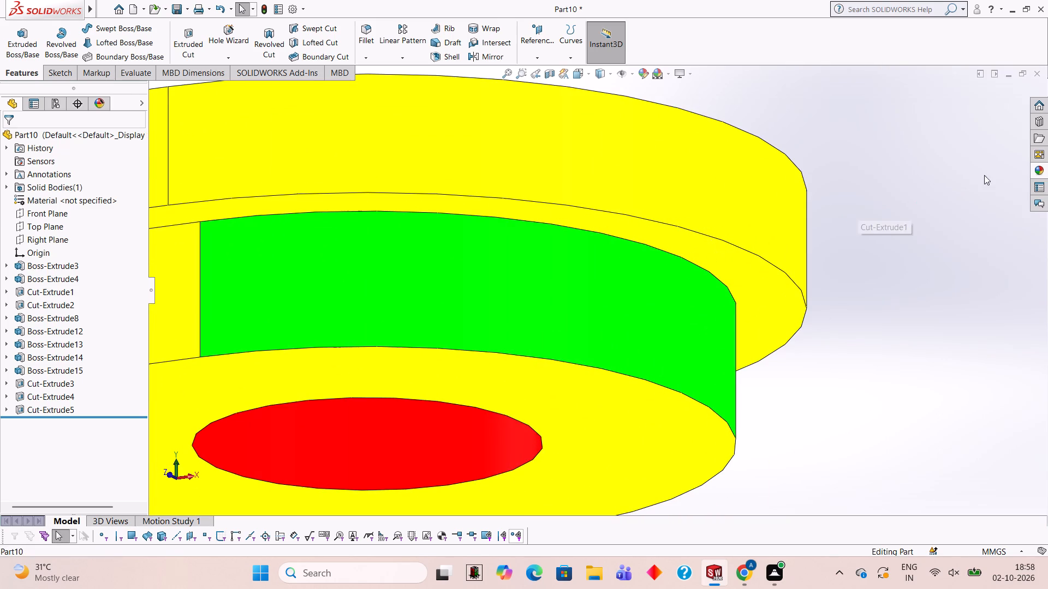
left_click(1039, 175)
left_click_drag(932, 376, 672, 155)
left_click(672, 157)
Apply the Blue LED appearance to the larger-radius outer curved wall of the lower leg's rounded end.
scroll(690, 195, "up", 4)
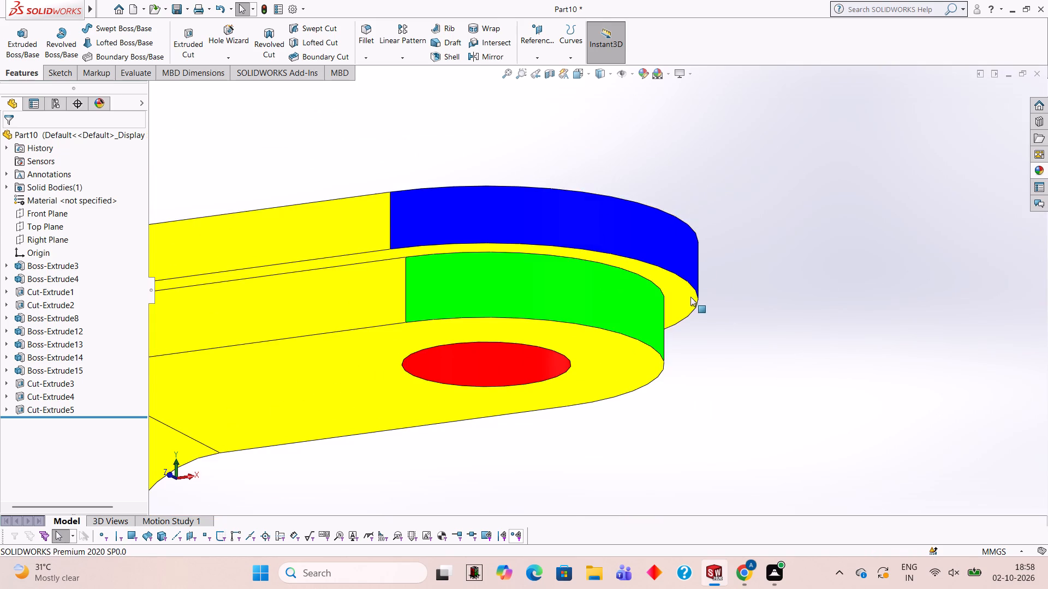
scroll(689, 299, "up", 3)
scroll(660, 354, "up", 2)
middle_click_drag(552, 339, 549, 438)
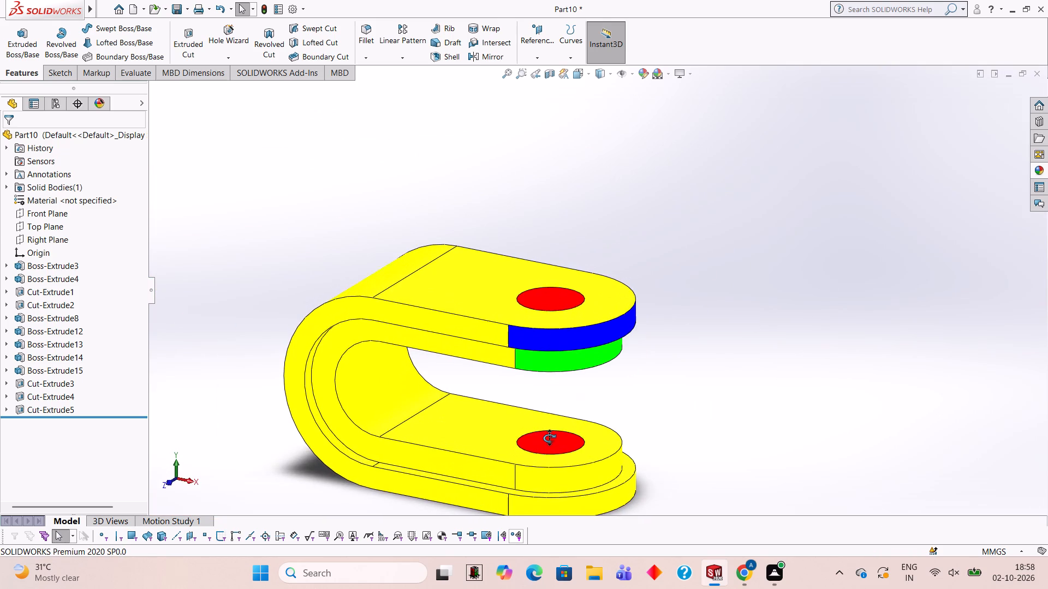
middle_click_drag(549, 438, 564, 425)
scroll(551, 409, "up", 2)
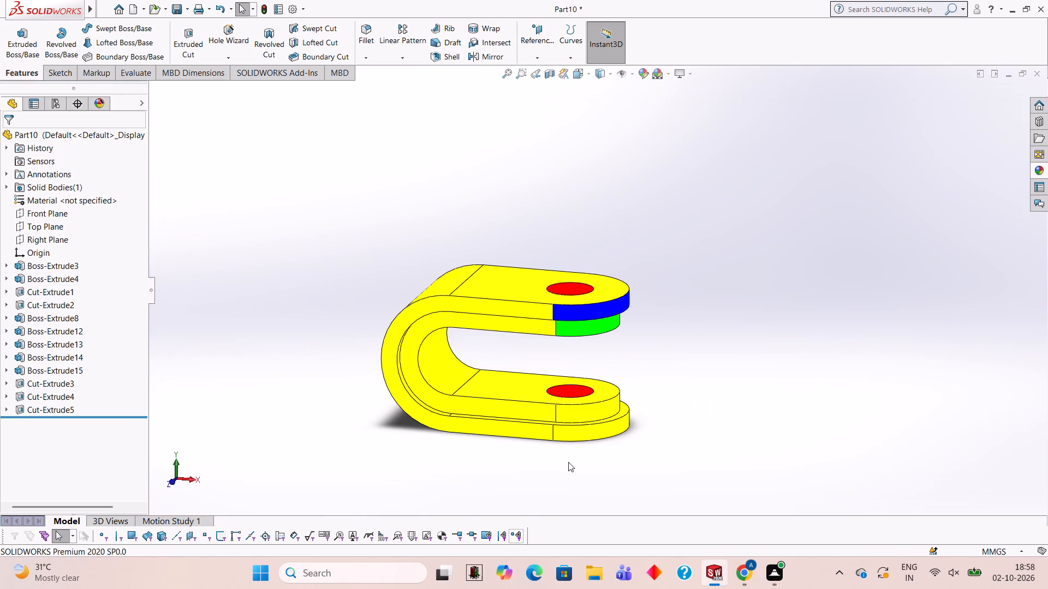
middle_click_drag(568, 473, 564, 488)
middle_click_drag(529, 357, 538, 412)
scroll(593, 387, "down", 2)
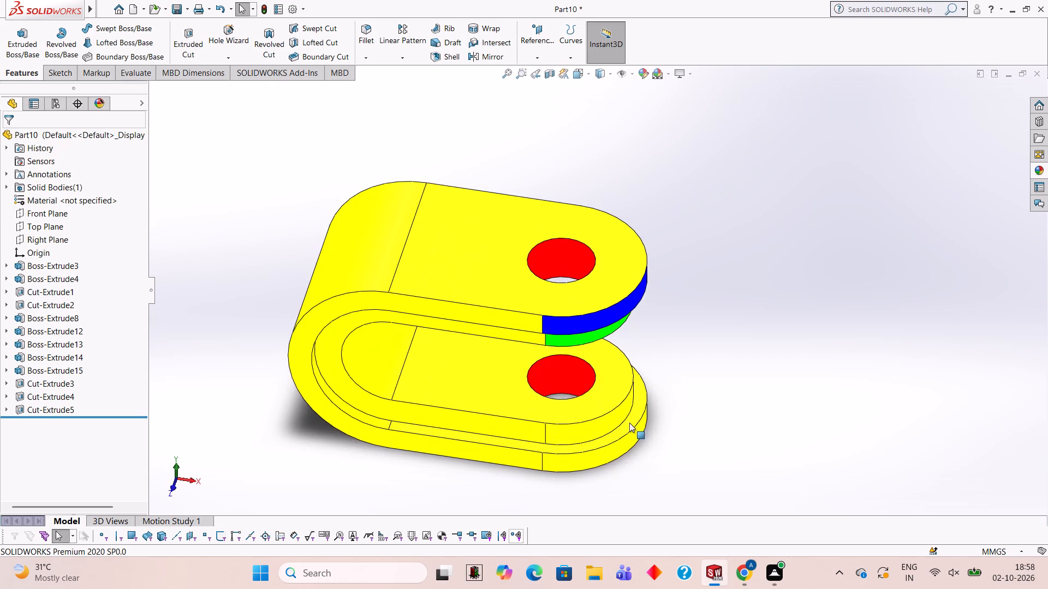
scroll(632, 424, "down", 1)
middle_click_drag(635, 426, 618, 378)
scroll(596, 402, "down", 1)
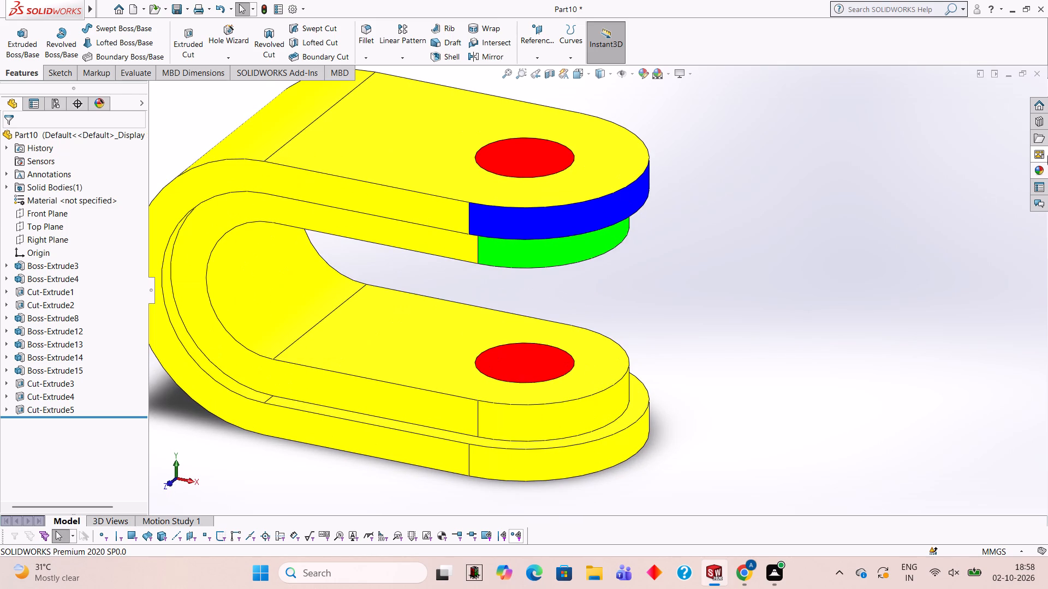
left_click(1040, 167)
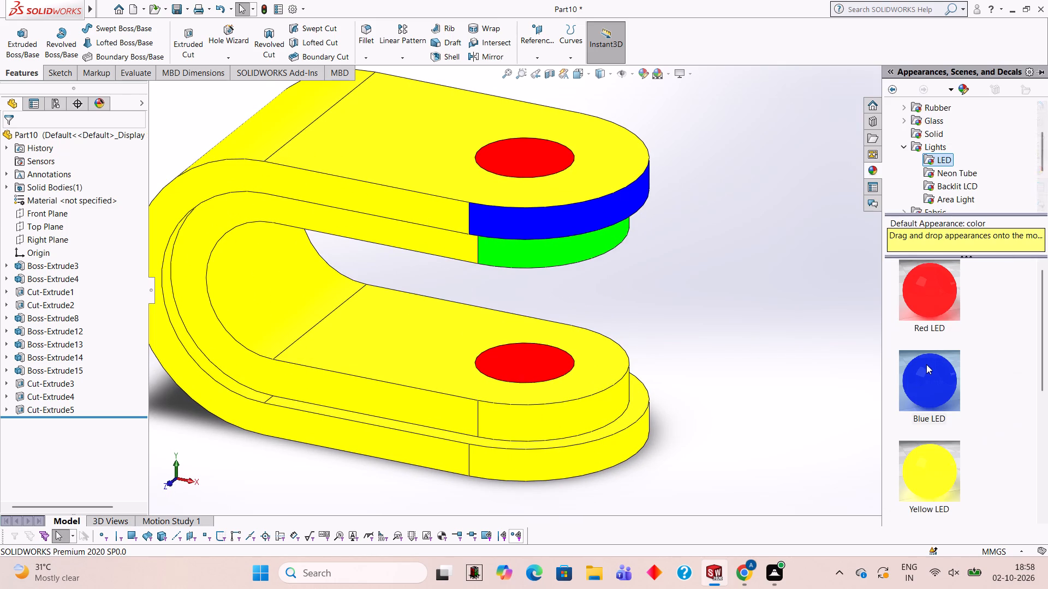
left_click_drag(930, 364, 571, 446)
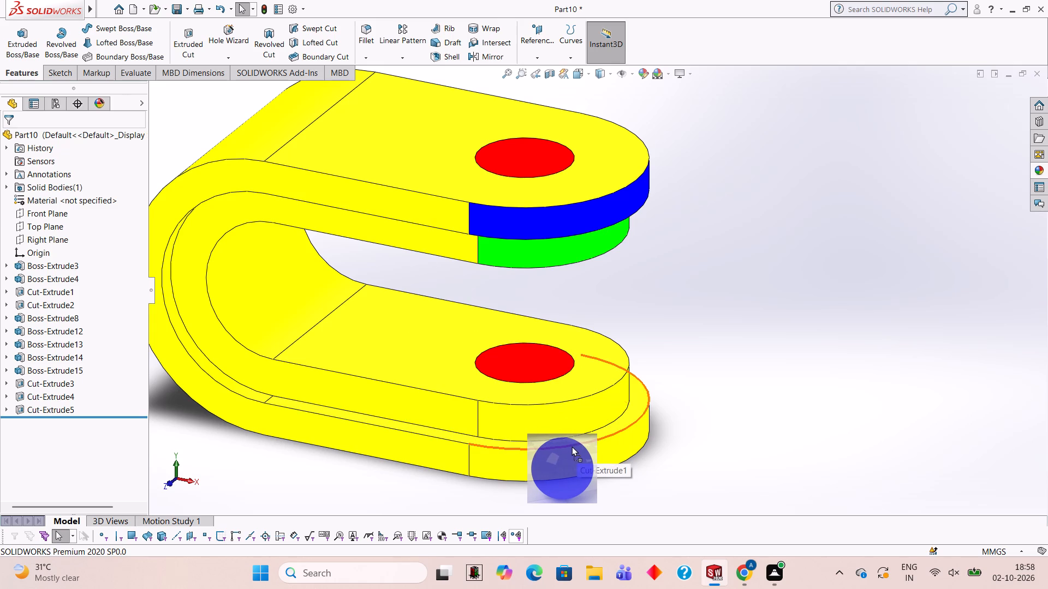
left_click_drag(571, 446, 564, 452)
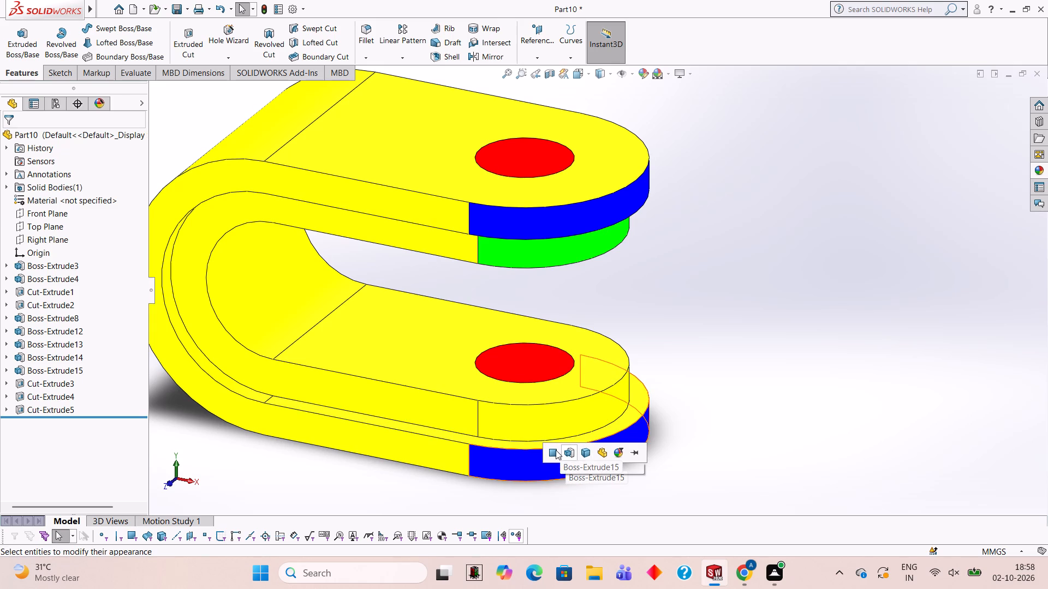
left_click(556, 450)
Apply the Green LED appearance to the curved wall of the smaller-radius step on the lower leg's rounded end.
scroll(659, 375, "down", 3)
middle_click_drag(596, 435, 593, 396)
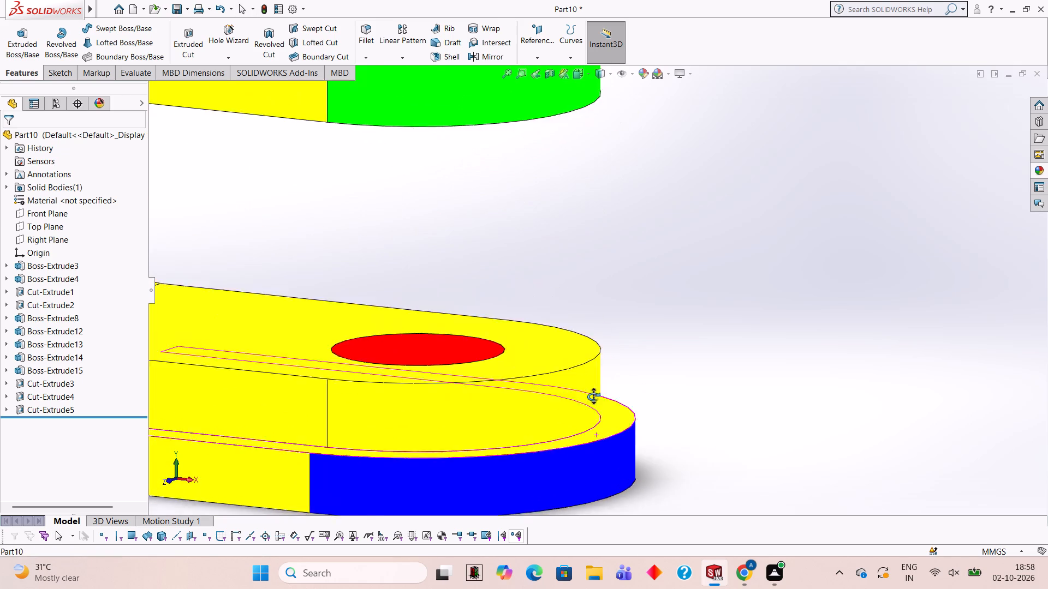
middle_click_drag(593, 396, 598, 384)
scroll(598, 384, "down", 1)
scroll(598, 387, "up", 1)
scroll(599, 388, "down", 2)
left_click(1043, 167)
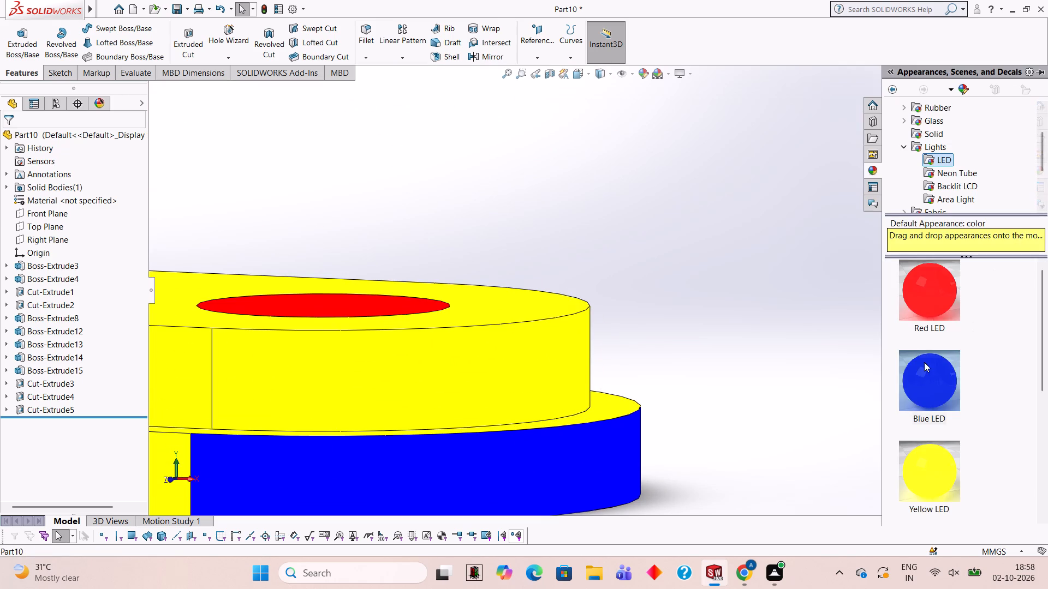
scroll(924, 362, "down", 3)
left_click_drag(948, 298, 555, 360)
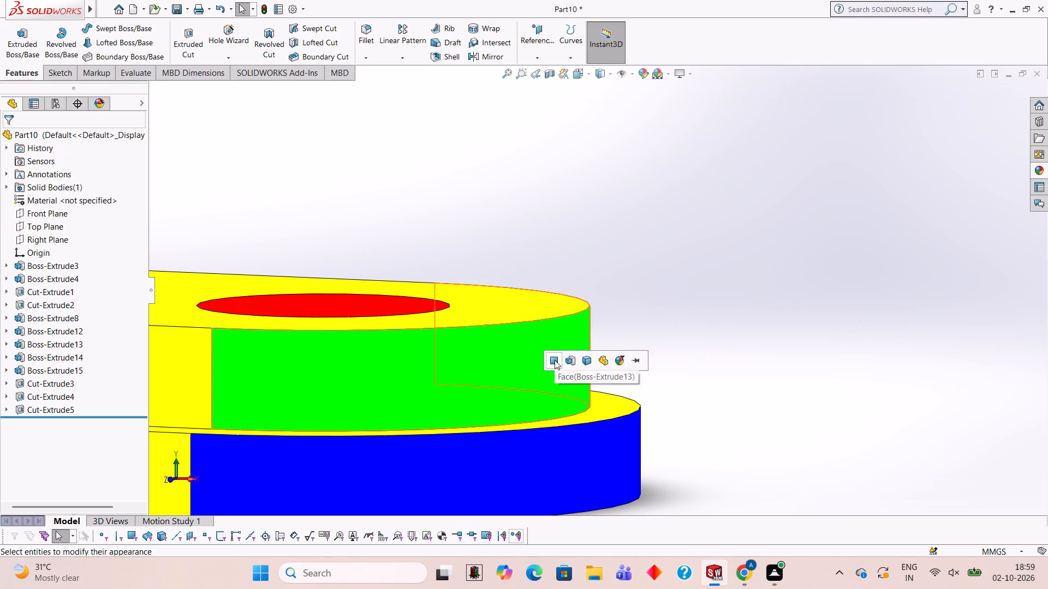
left_click(555, 360)
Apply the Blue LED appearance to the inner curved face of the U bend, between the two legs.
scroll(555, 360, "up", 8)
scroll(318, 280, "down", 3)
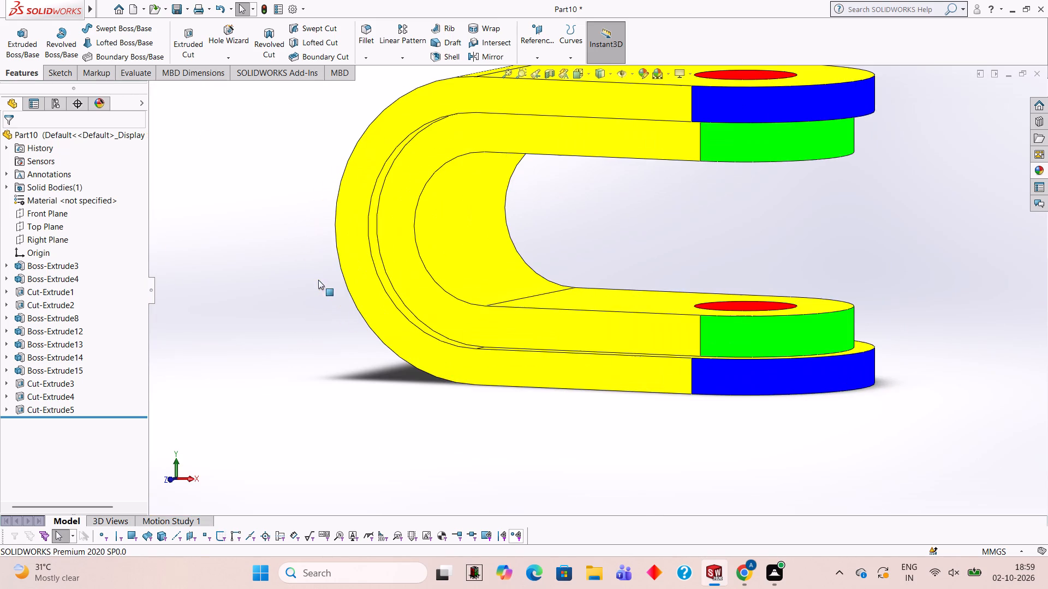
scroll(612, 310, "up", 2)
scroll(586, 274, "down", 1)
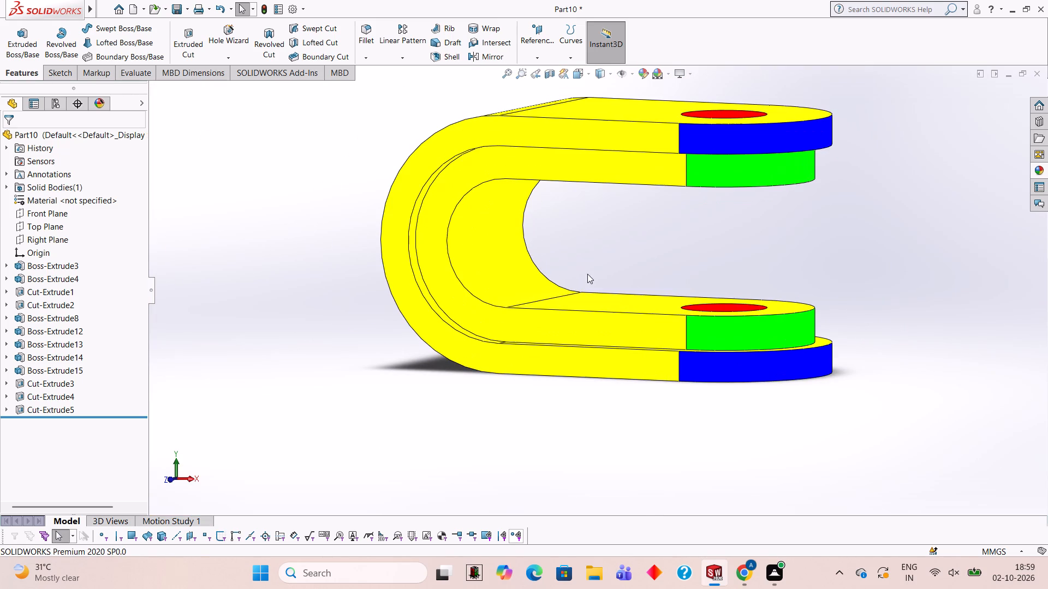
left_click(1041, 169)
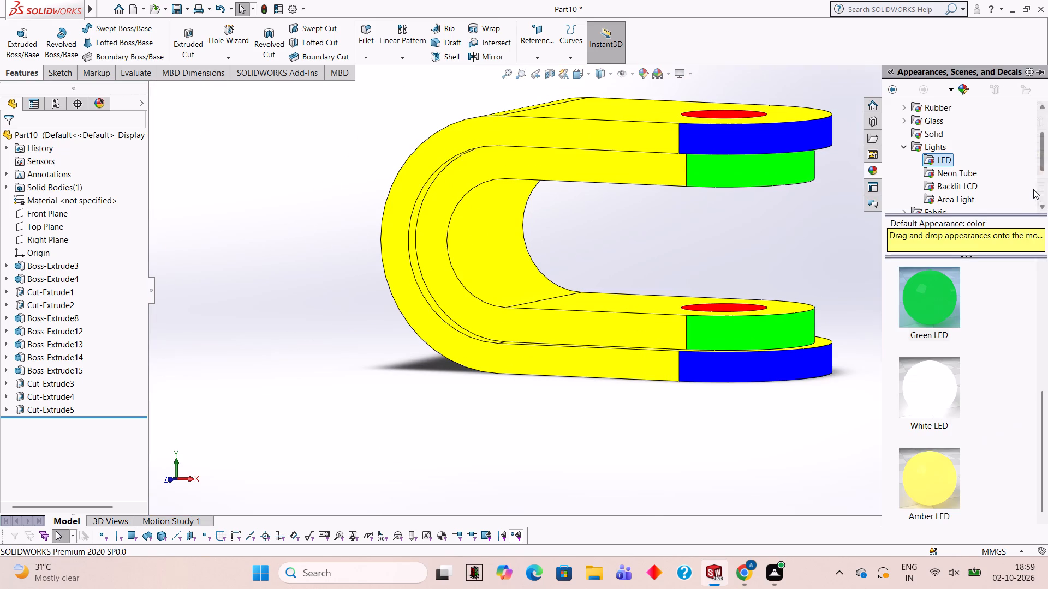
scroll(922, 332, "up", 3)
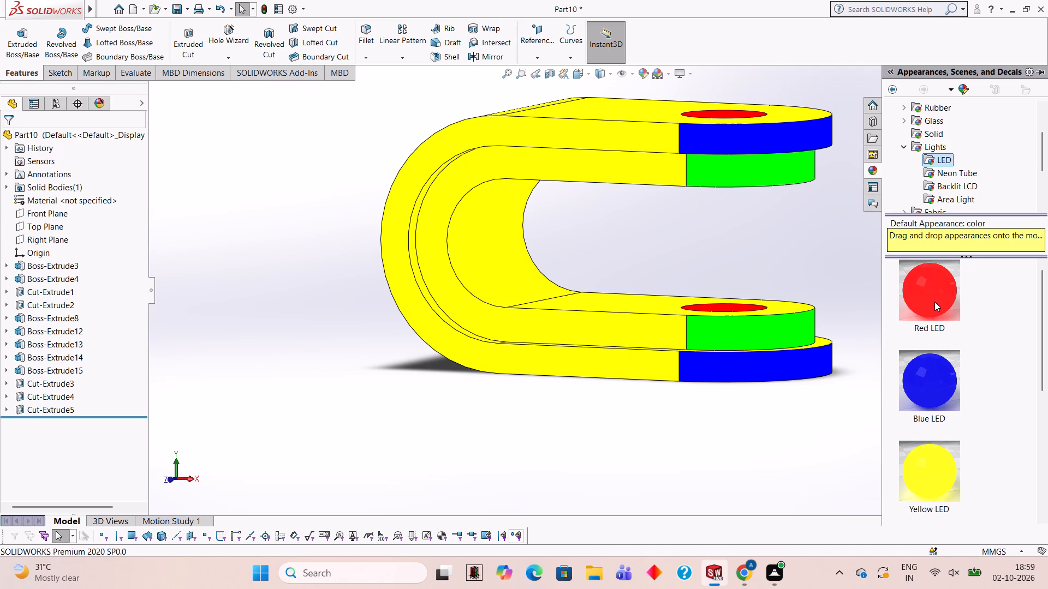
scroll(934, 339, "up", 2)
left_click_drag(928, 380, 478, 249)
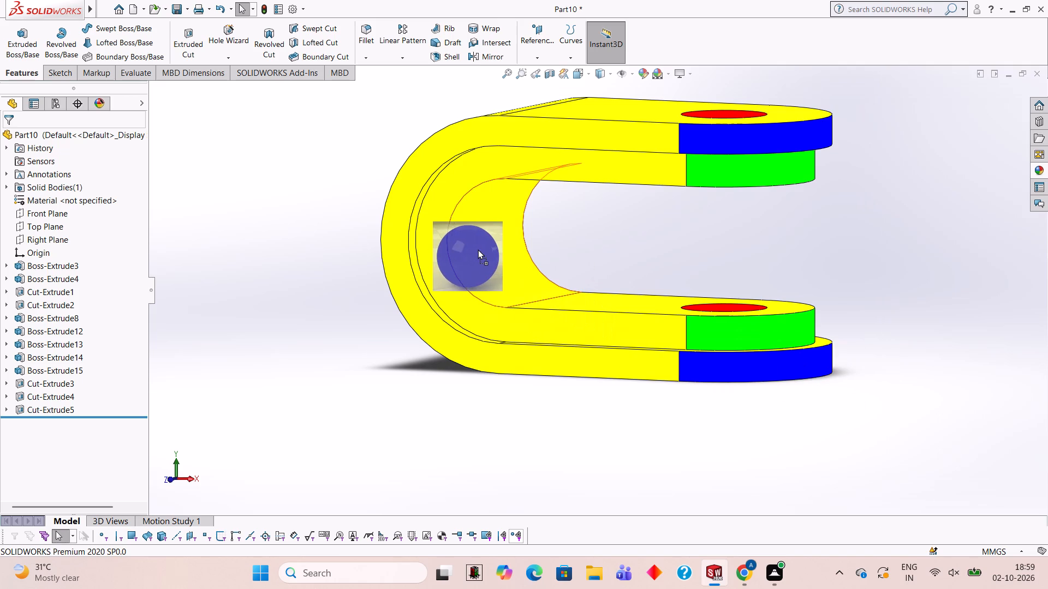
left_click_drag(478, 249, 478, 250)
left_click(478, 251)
Apply the Blue LED appearance to the outer curved face of the U bend.
middle_click_drag(587, 374, 596, 258)
middle_click_drag(550, 200, 574, 297)
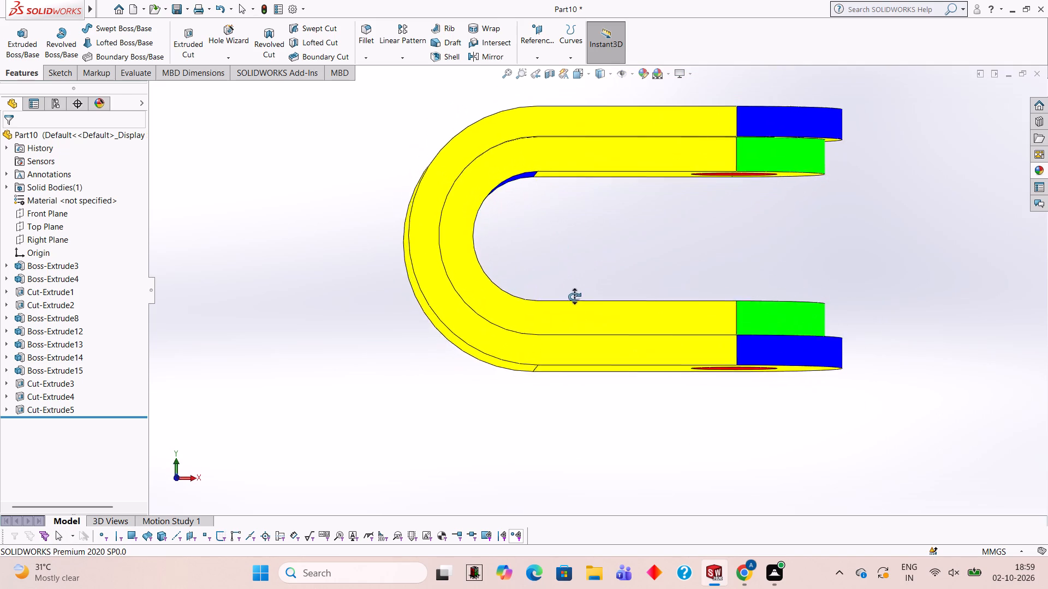
middle_click_drag(574, 297, 569, 304)
middle_click_drag(577, 308, 582, 311)
middle_click_drag(525, 234, 565, 256)
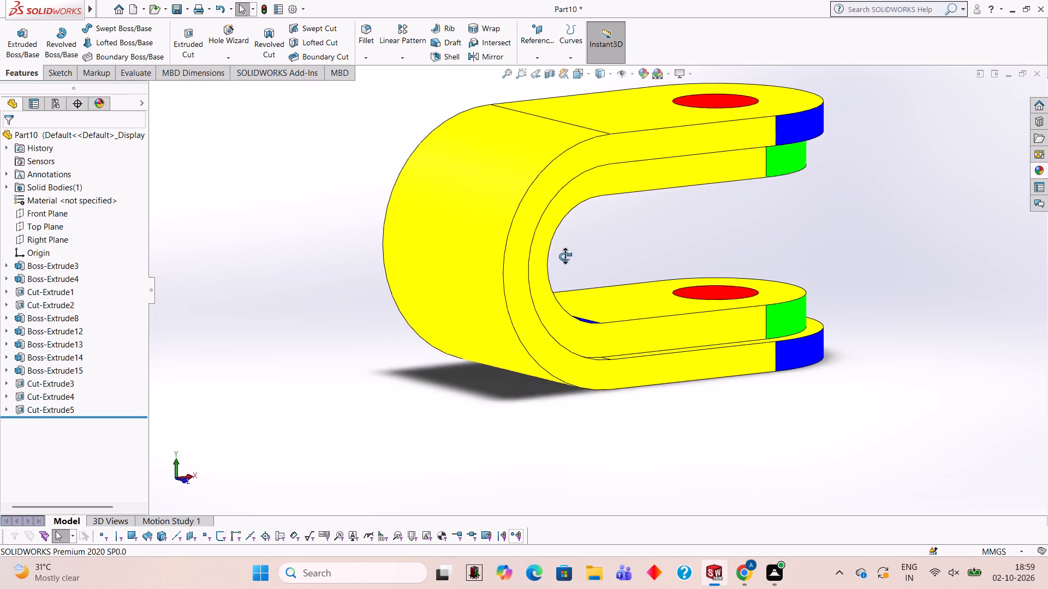
middle_click_drag(565, 256, 581, 267)
left_click(1041, 166)
left_click_drag(915, 364, 869, 364)
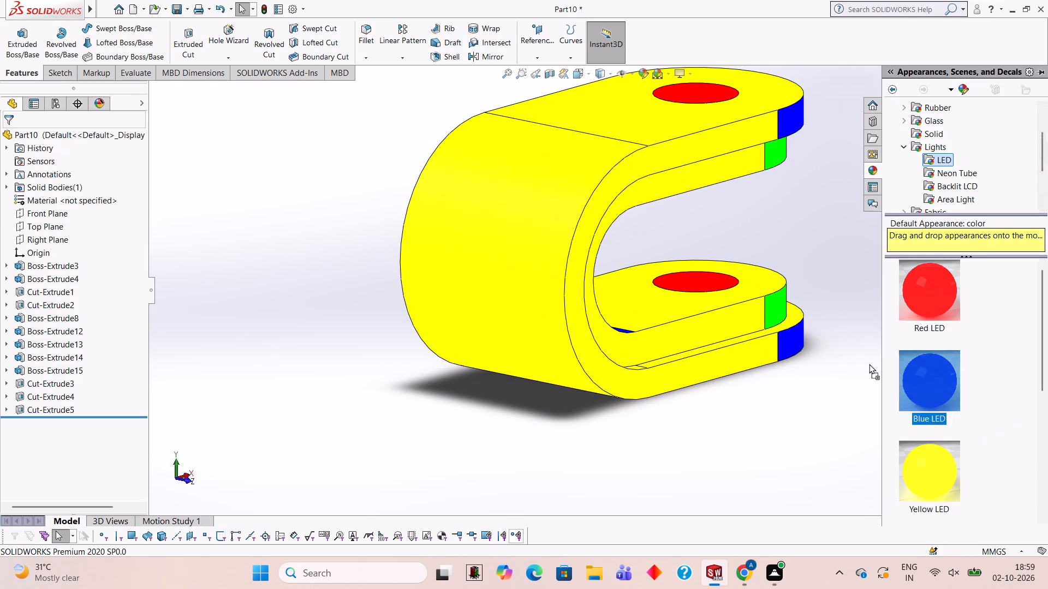
left_click_drag(869, 364, 484, 223)
left_click(484, 224)
Apply the Red LED appearance to the outer U-shaped band on the part's front side face.
scroll(718, 260, "up", 2)
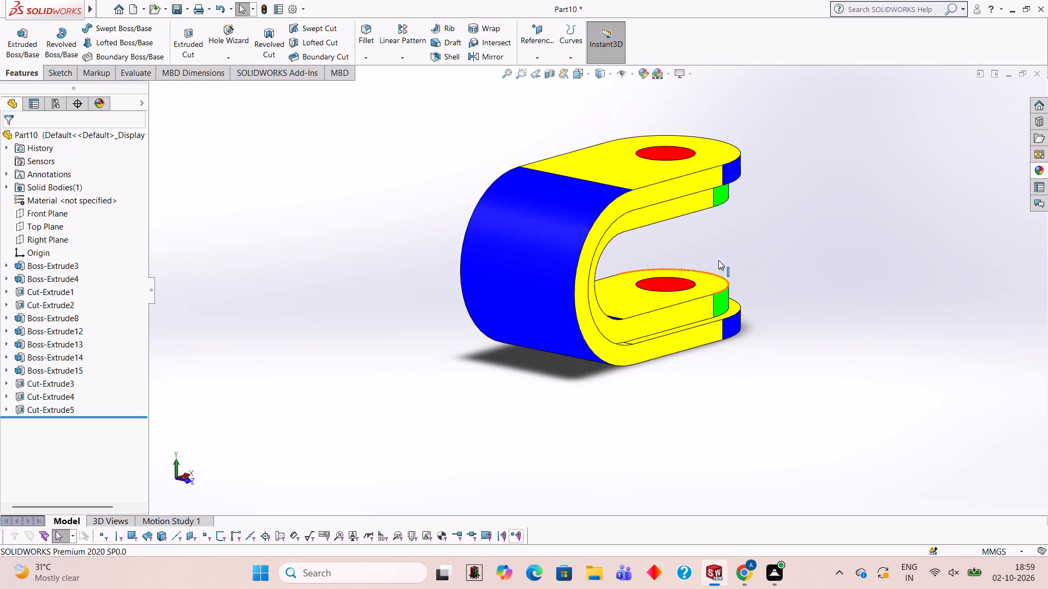
middle_click_drag(716, 259, 640, 207)
scroll(652, 237, "up", 1)
middle_click_drag(653, 235, 664, 157)
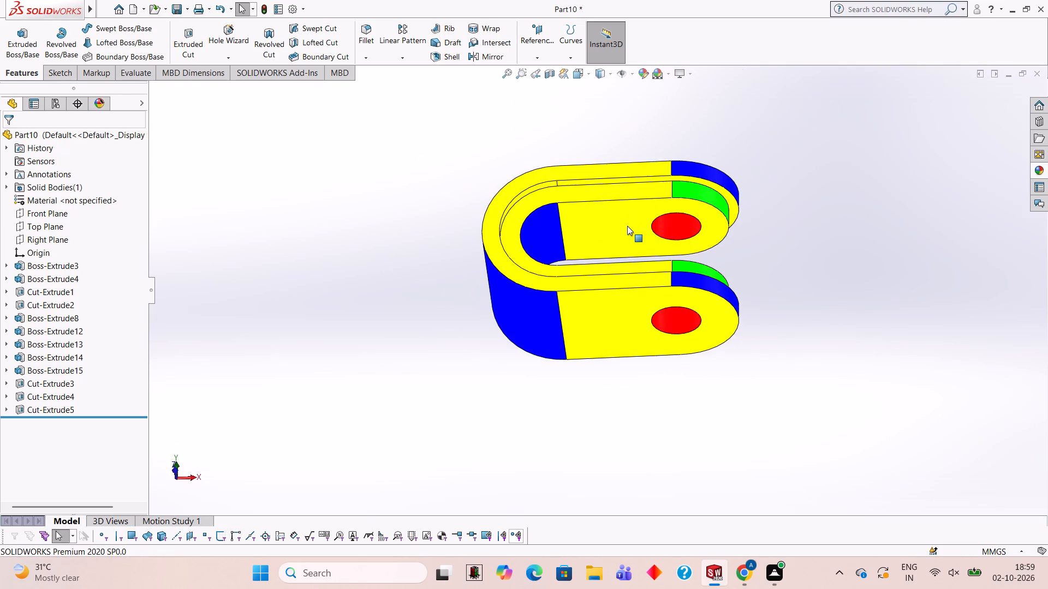
scroll(627, 221, "down", 1)
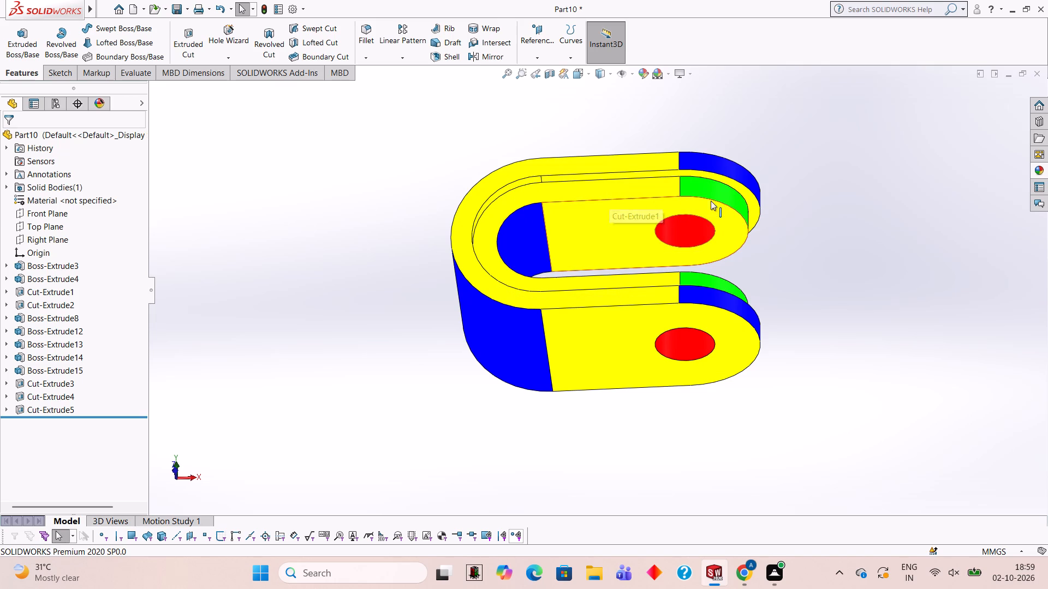
scroll(629, 170, "down", 1)
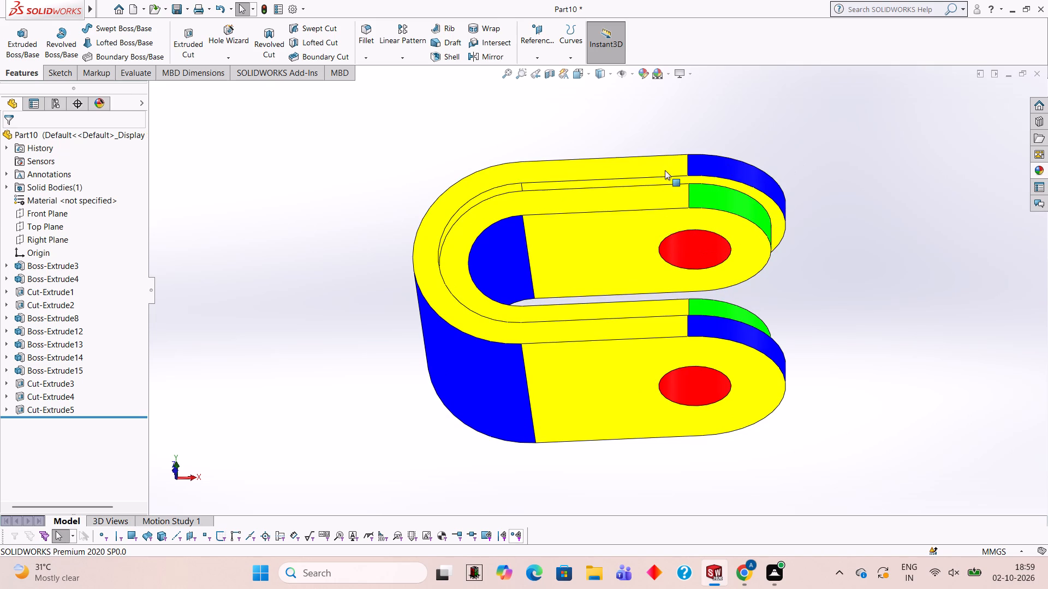
middle_click_drag(570, 228, 569, 242)
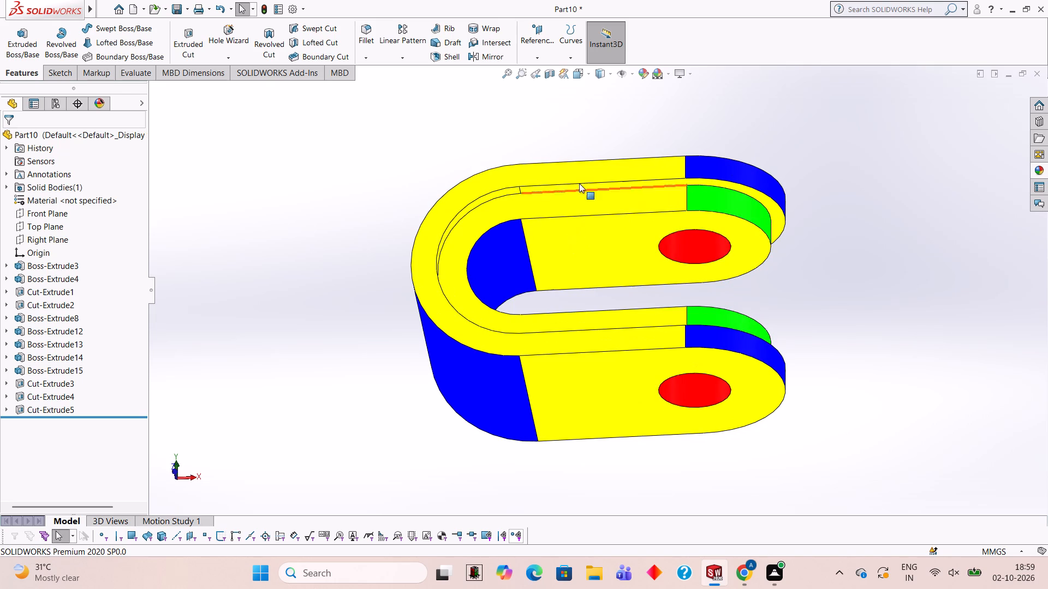
scroll(588, 171, "down", 1)
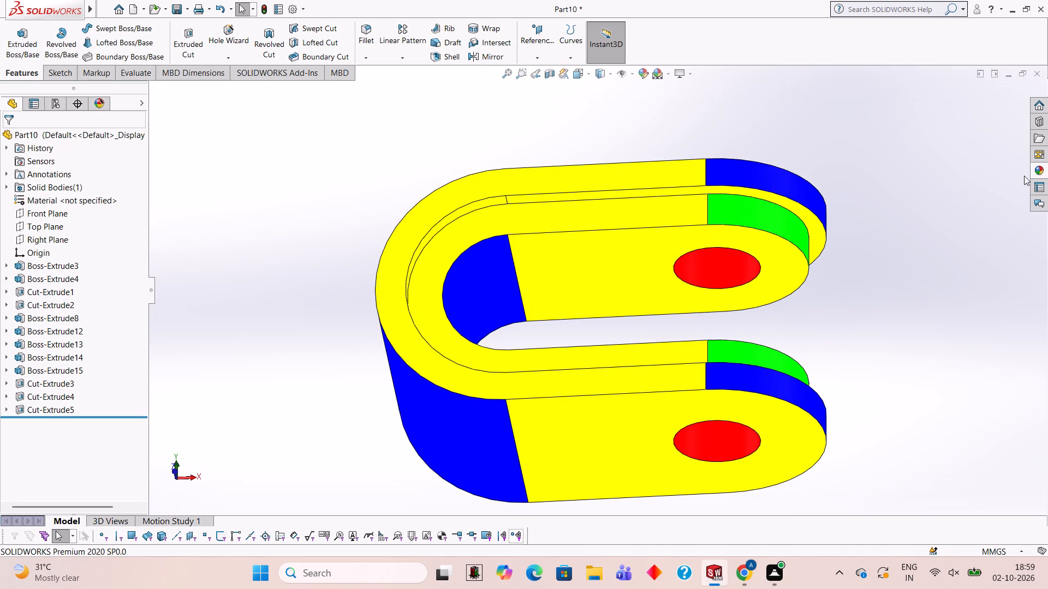
left_click(1040, 169)
left_click_drag(938, 293, 558, 184)
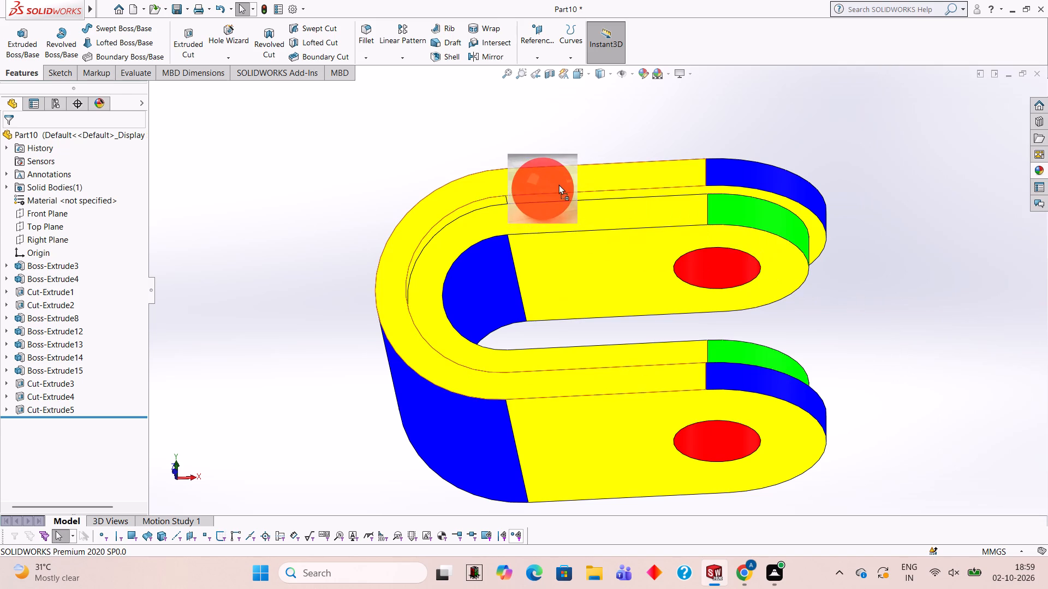
left_click_drag(558, 184, 552, 182)
left_click(552, 182)
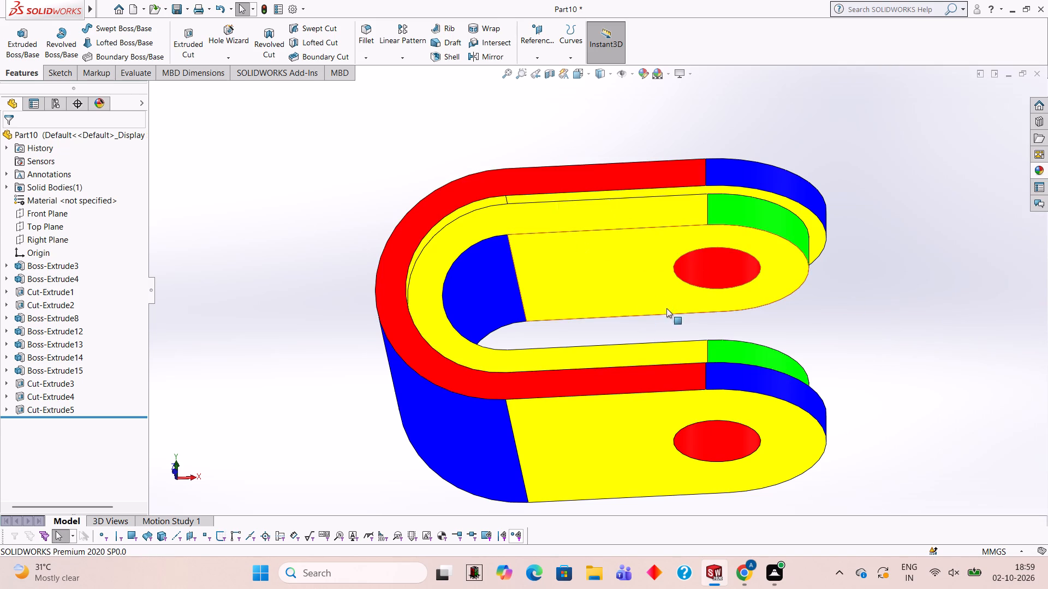
Apply the Red LED appearance to the outer U-shaped band on the part's back side face.
middle_click_drag(677, 332, 664, 257)
middle_click_drag(594, 397, 587, 223)
middle_click_drag(553, 389, 540, 280)
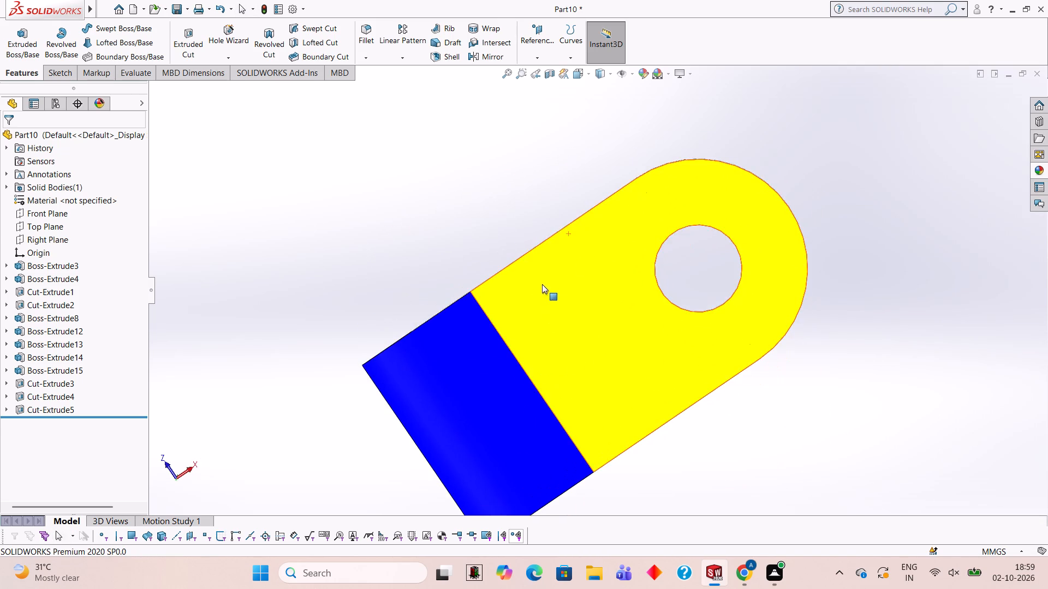
middle_click_drag(675, 404, 481, 371)
scroll(592, 235, "down", 1)
middle_click_drag(596, 237, 603, 328)
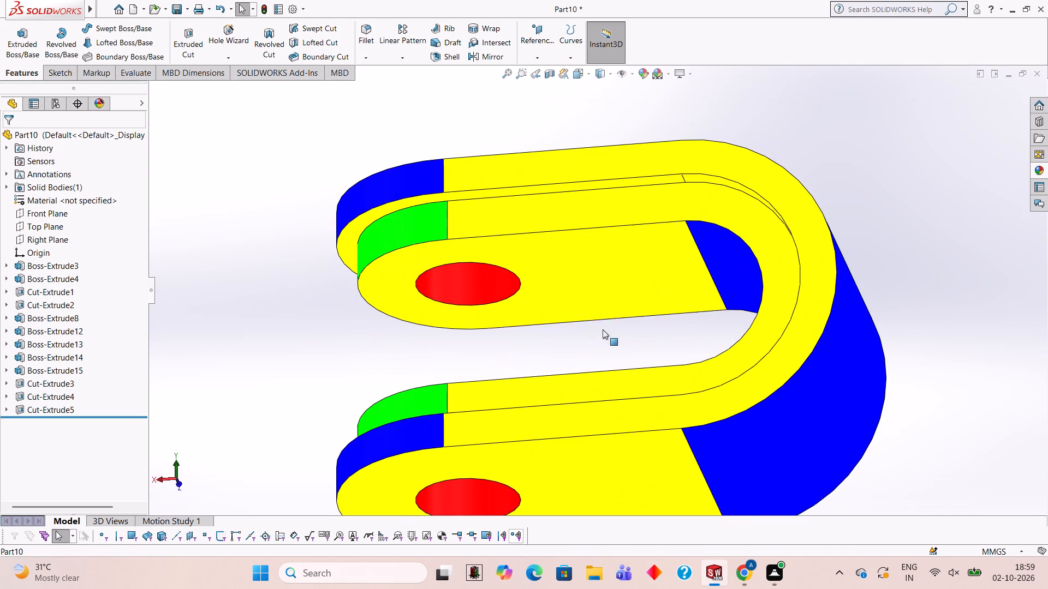
left_click(1038, 170)
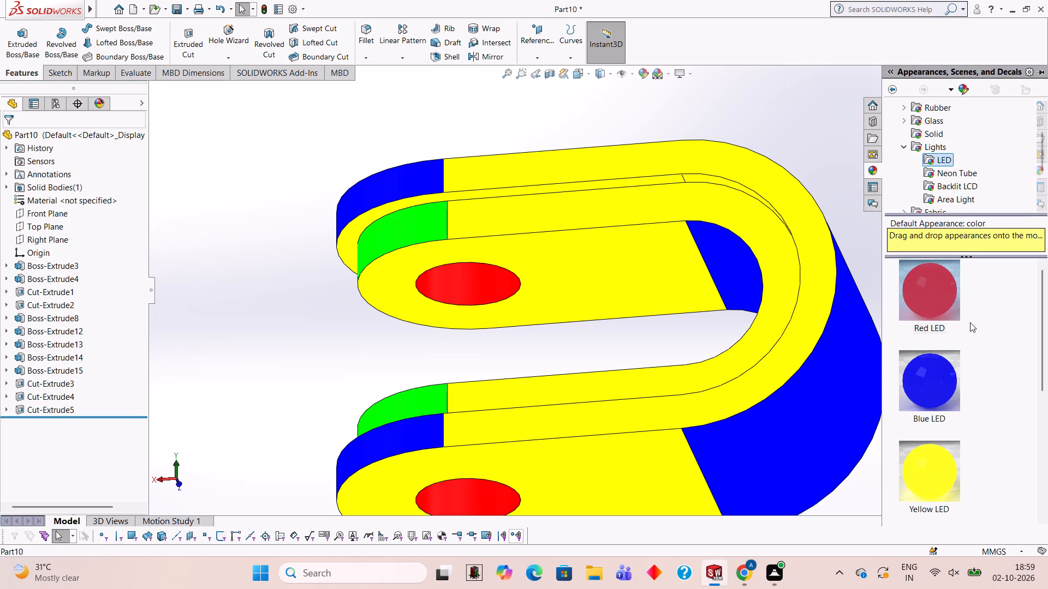
left_click_drag(927, 291, 812, 244)
left_click(812, 244)
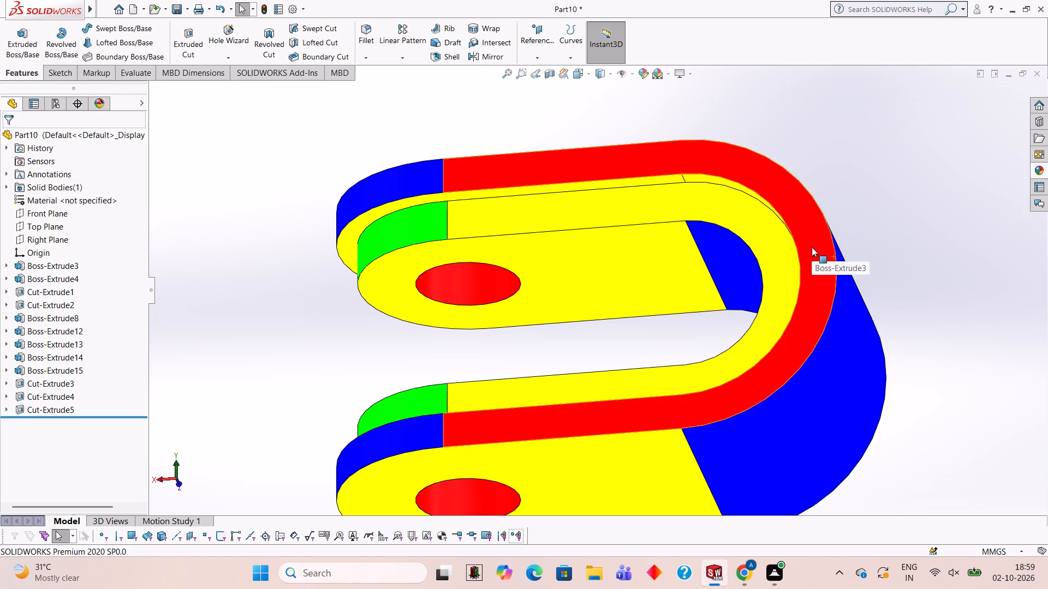
Apply the Blue LED appearance to the recessed inner U-shaped face on the part's back side.
left_click(1041, 170)
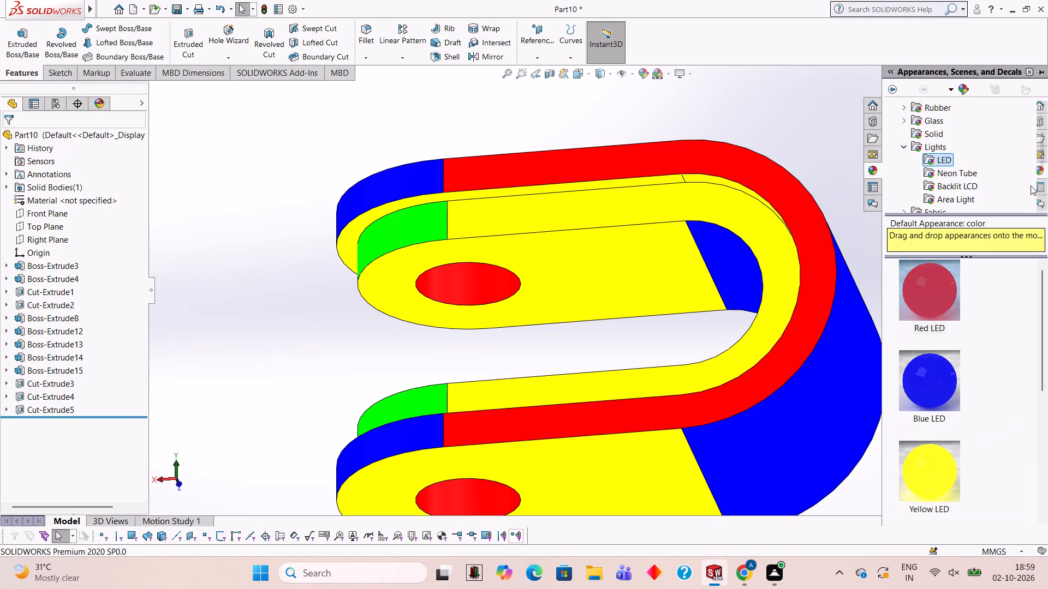
scroll(927, 362, "down", 2)
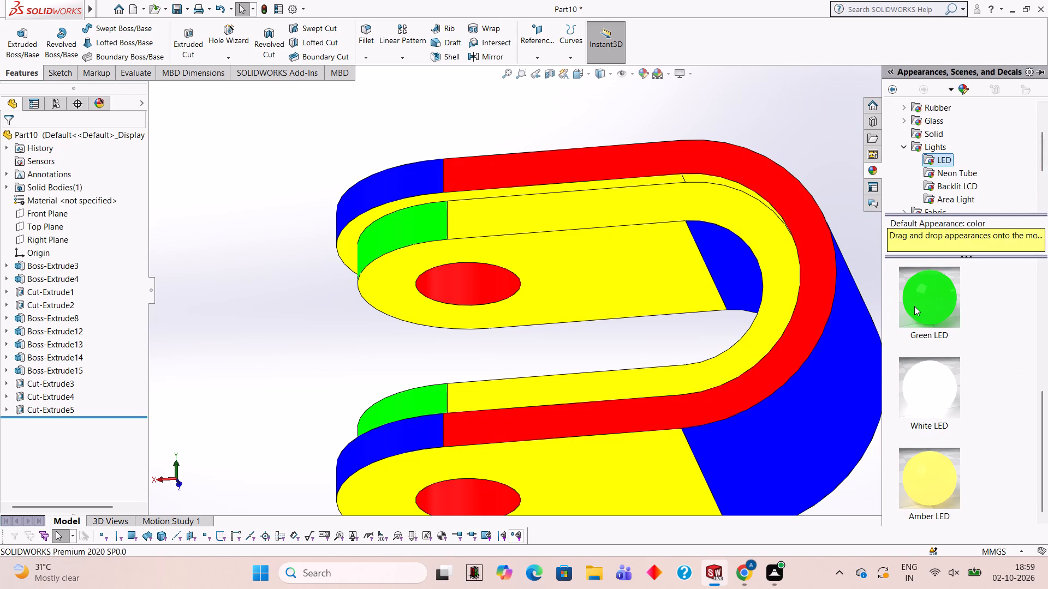
scroll(915, 307, "up", 2)
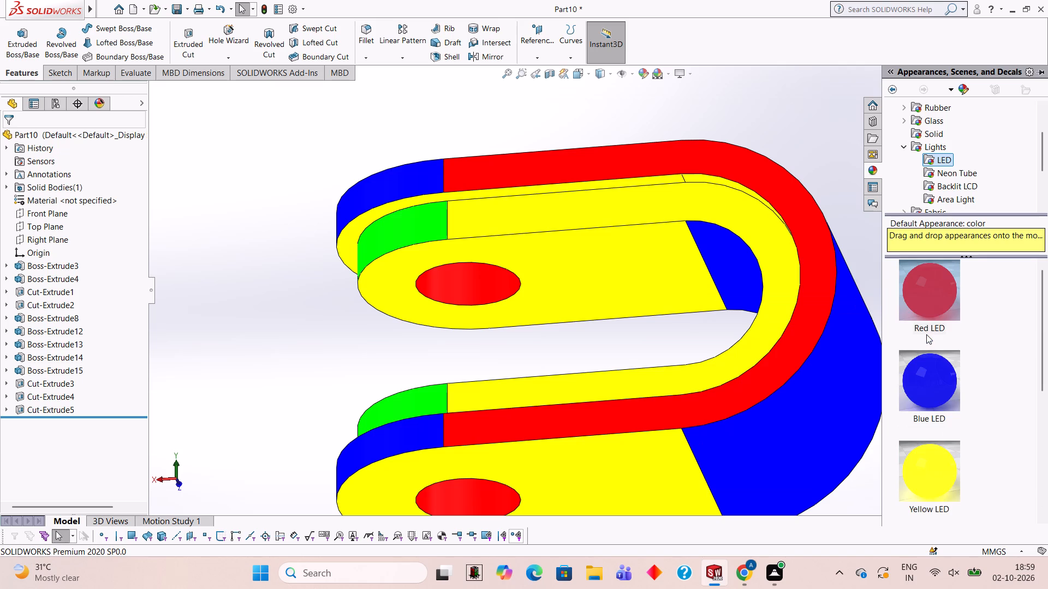
scroll(926, 334, "up", 1)
left_click_drag(930, 379, 763, 249)
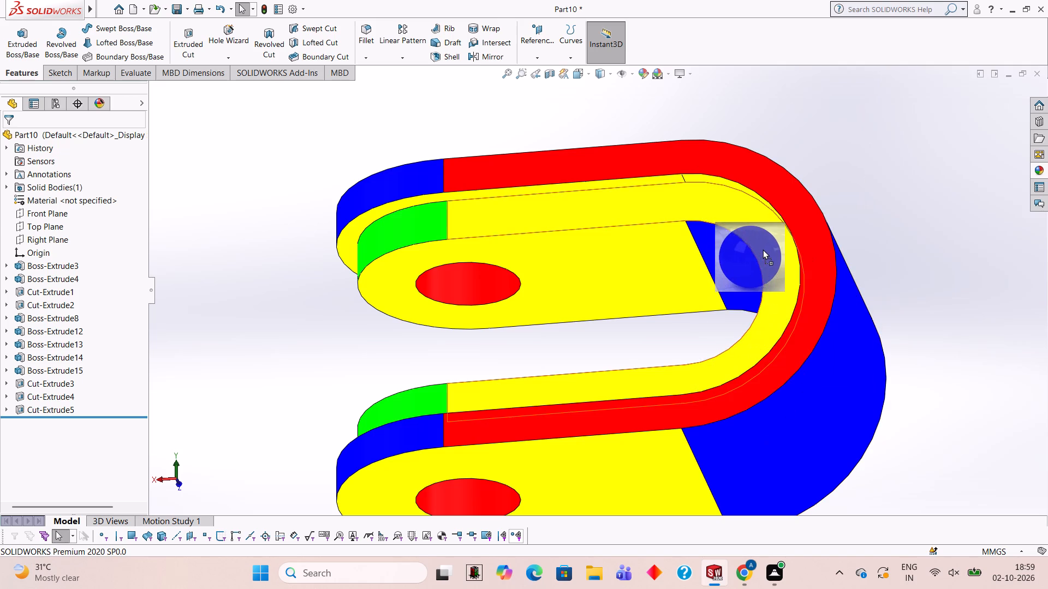
left_click_drag(763, 249, 771, 249)
left_click(771, 250)
Apply the Blue LED appearance to the recessed inner U-shaped face on the part's front side.
scroll(800, 304, "up", 2)
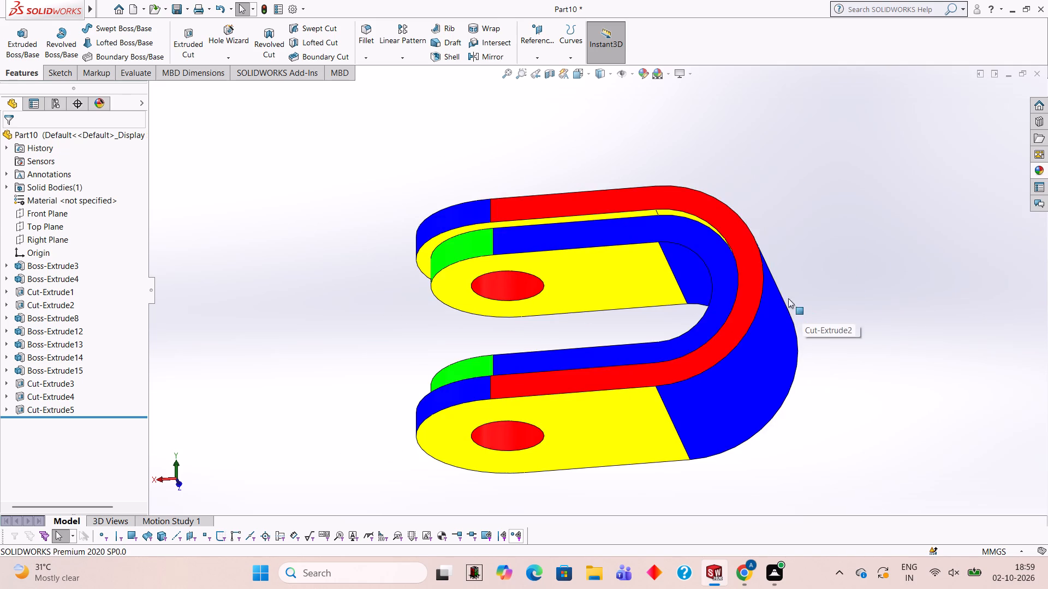
middle_click_drag(769, 285, 861, 349)
middle_click_drag(757, 304, 774, 314)
middle_click_drag(772, 312, 771, 312)
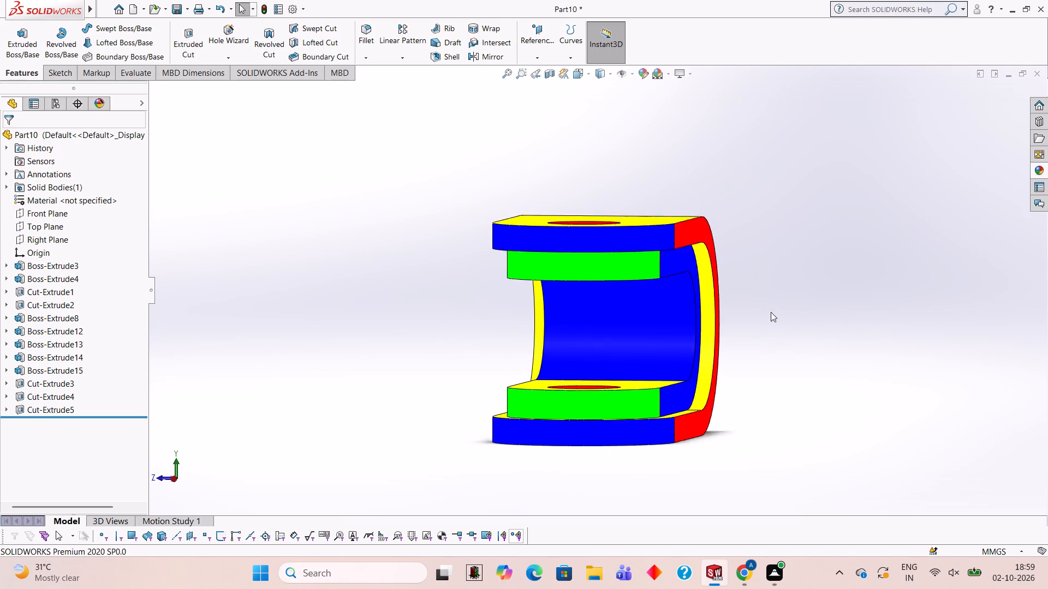
middle_click_drag(771, 312, 839, 315)
middle_click_drag(592, 308, 552, 303)
scroll(552, 305, "down", 2)
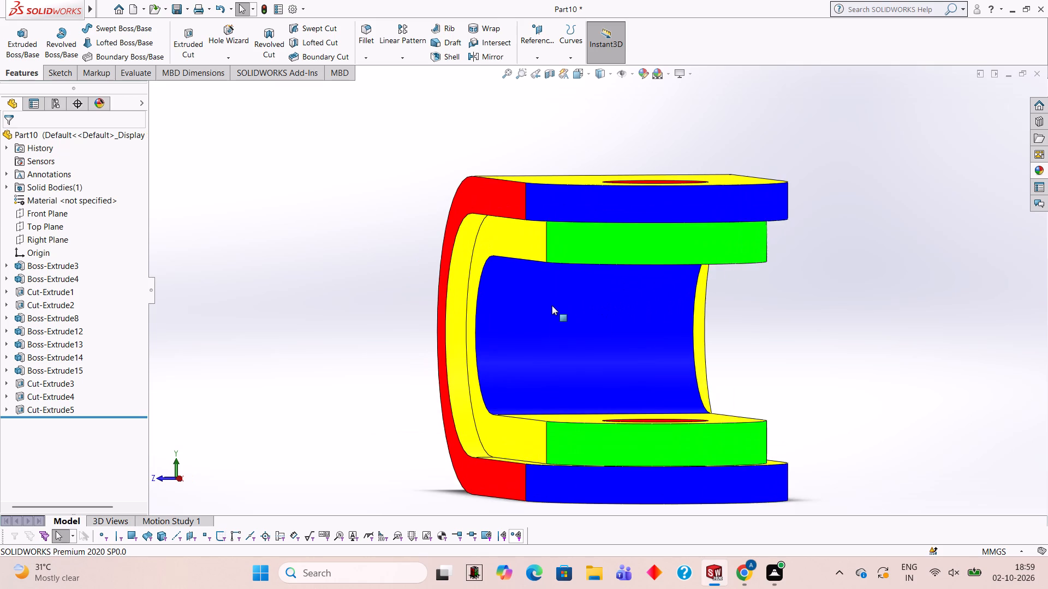
middle_click_drag(584, 273, 623, 295)
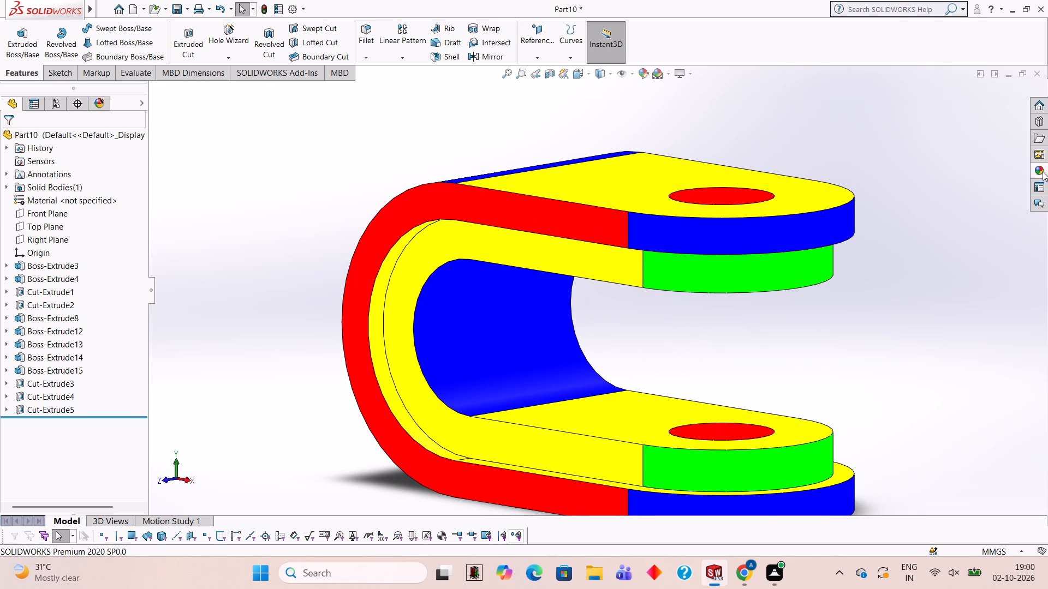
left_click(1043, 170)
scroll(930, 378, "down", 2)
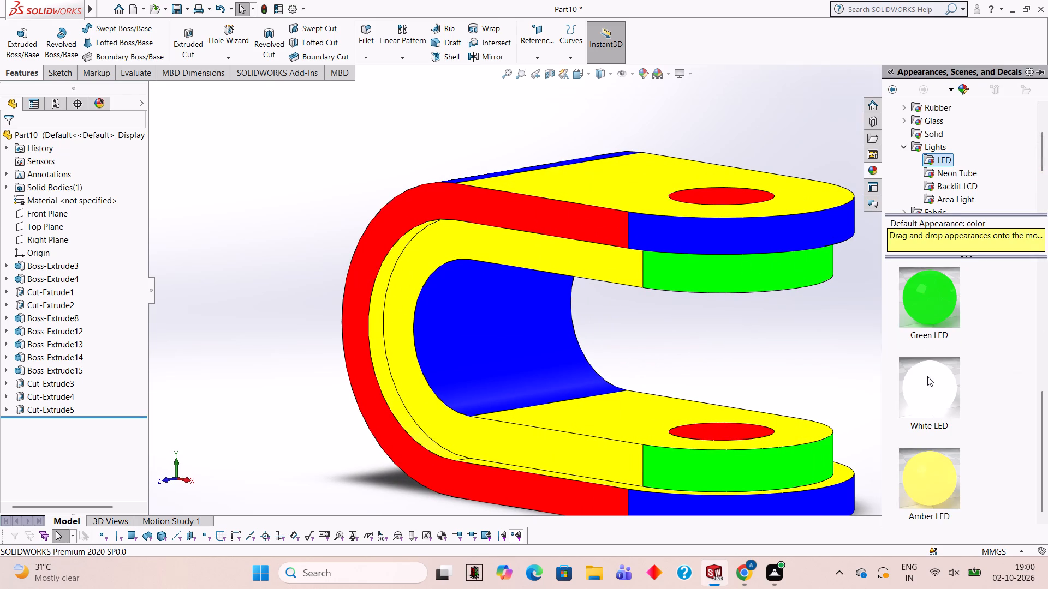
scroll(934, 298, "up", 2)
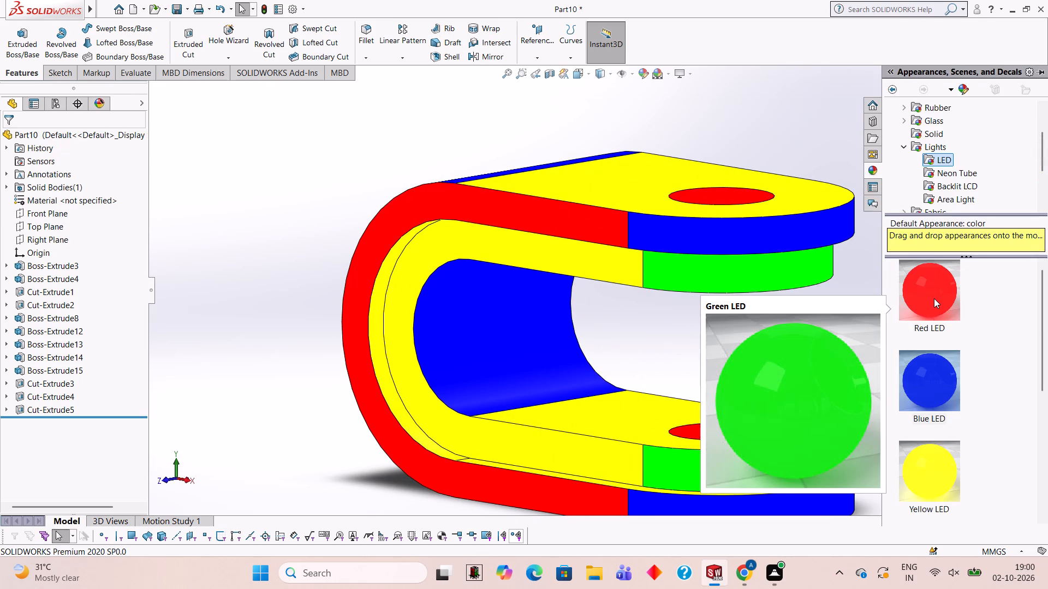
left_click_drag(933, 357, 425, 232)
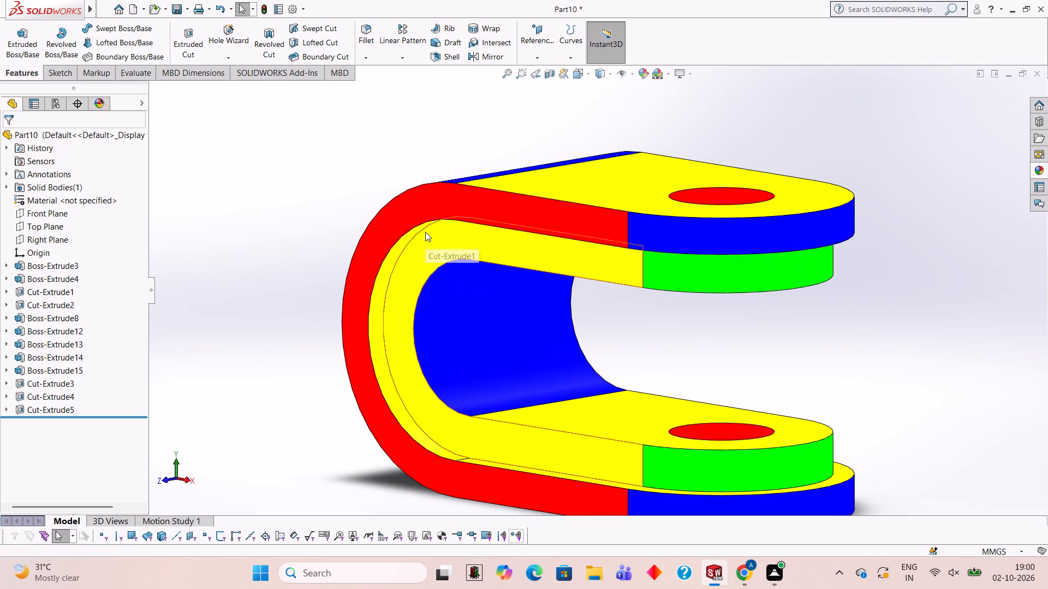
left_click(425, 232)
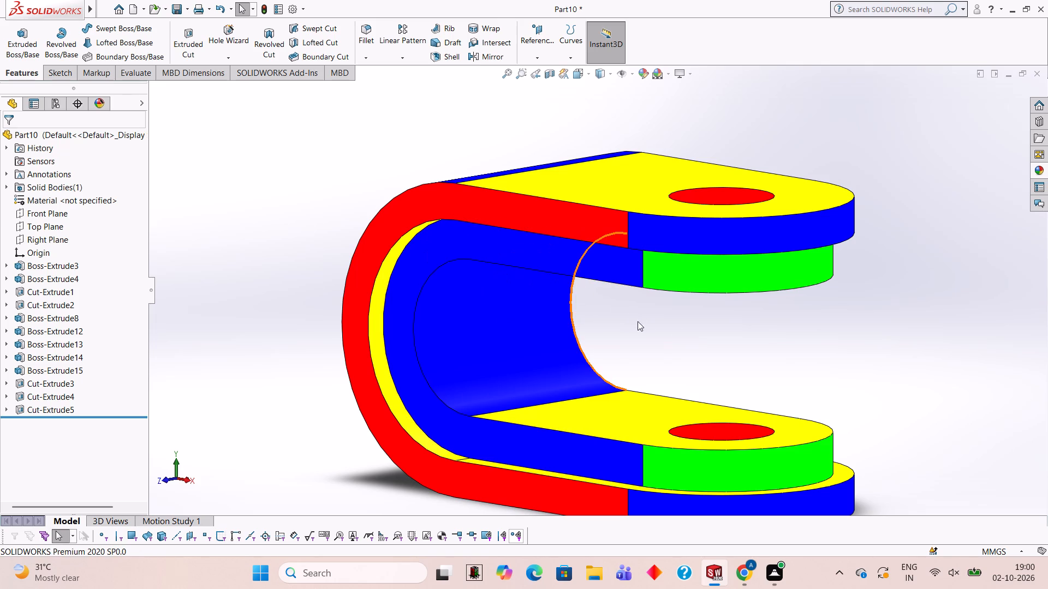
Apply the Green LED appearance to the curved inner face at the bend of the U.
left_click(1036, 172)
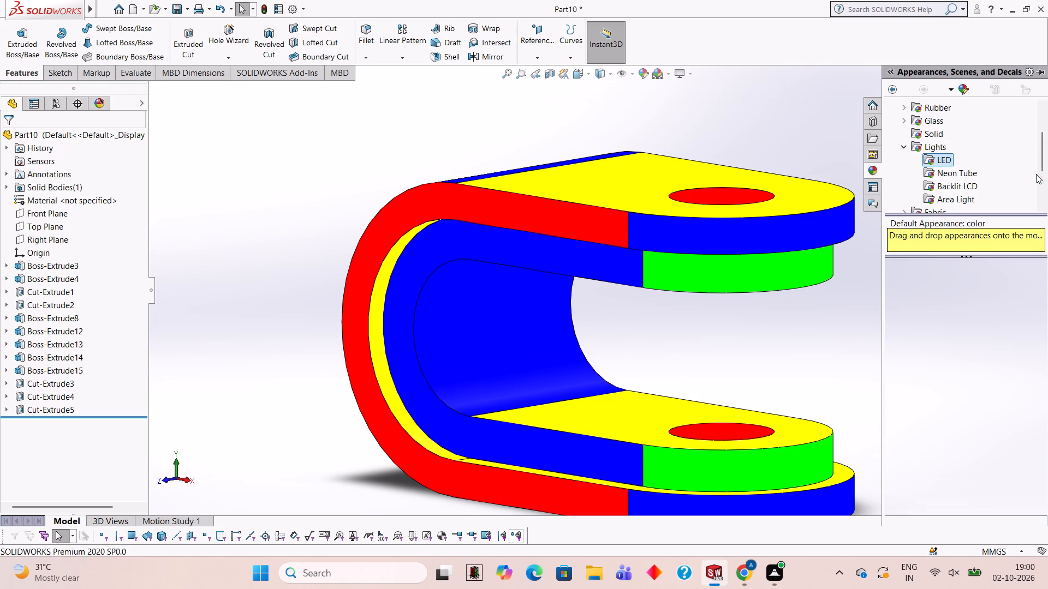
scroll(949, 330, "down", 3)
left_click_drag(937, 307, 511, 323)
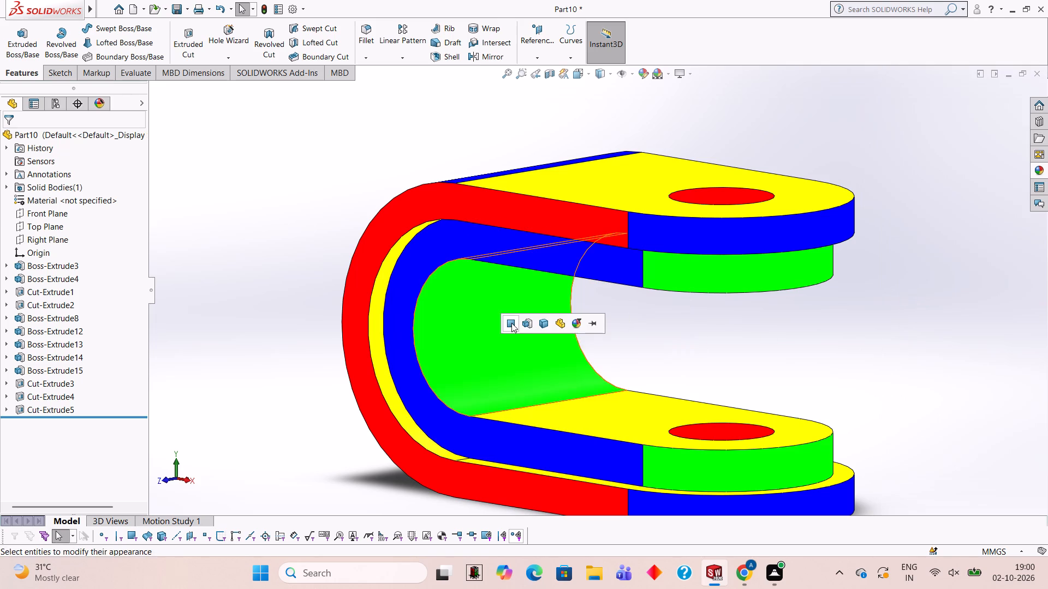
left_click(511, 323)
Examine the finished U-shaped part from all sides, checking the colours of its legs, bend, recesses and holes.
middle_click_drag(660, 335, 649, 268)
scroll(649, 271, "up", 2)
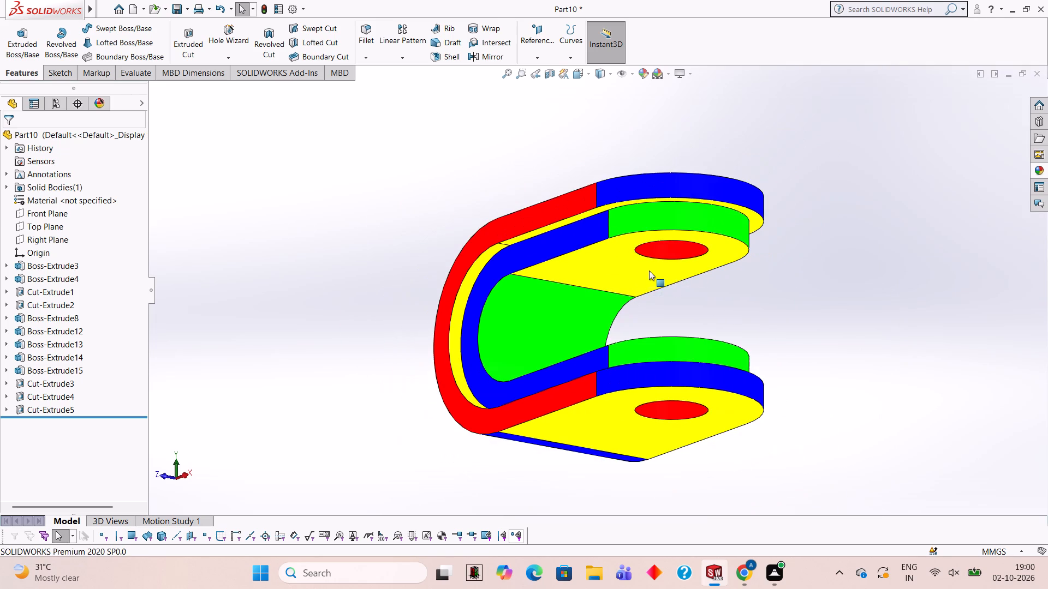
scroll(496, 304, "up", 1)
middle_click(496, 303)
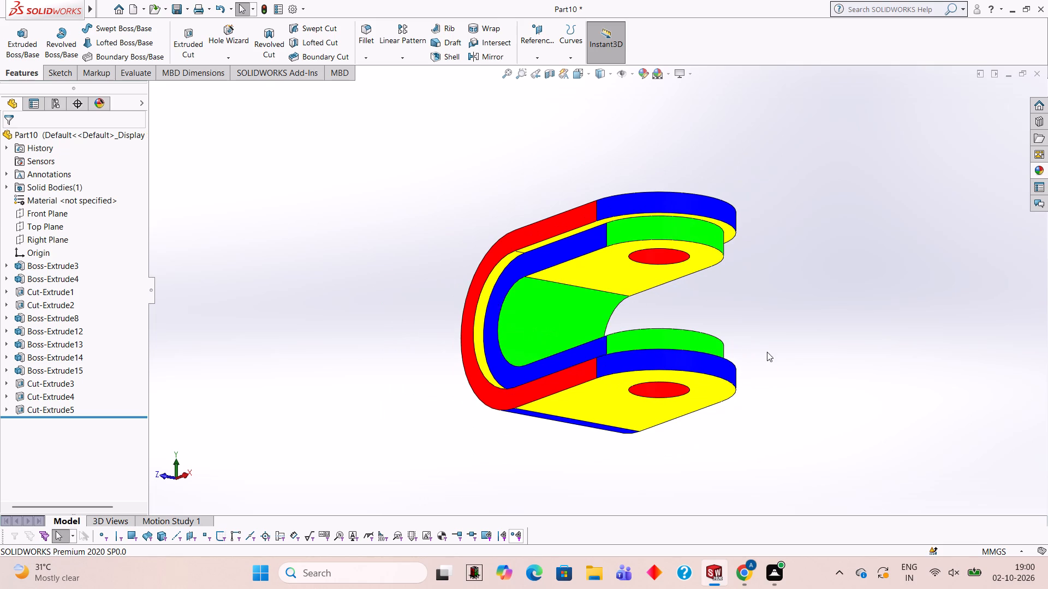
middle_click_drag(680, 304, 724, 289)
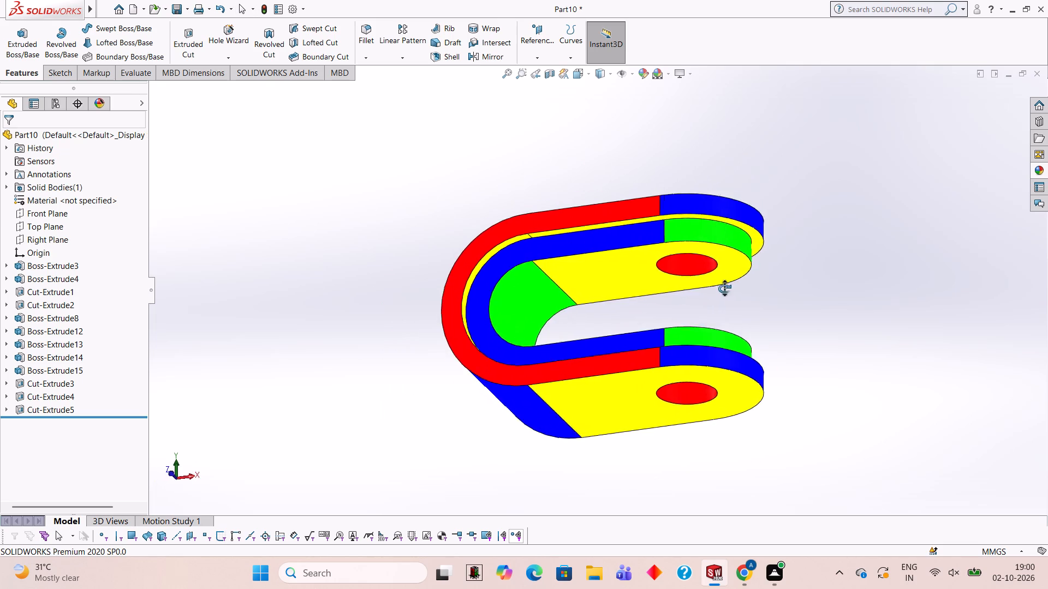
middle_click_drag(724, 289, 672, 322)
middle_click_drag(616, 300, 651, 326)
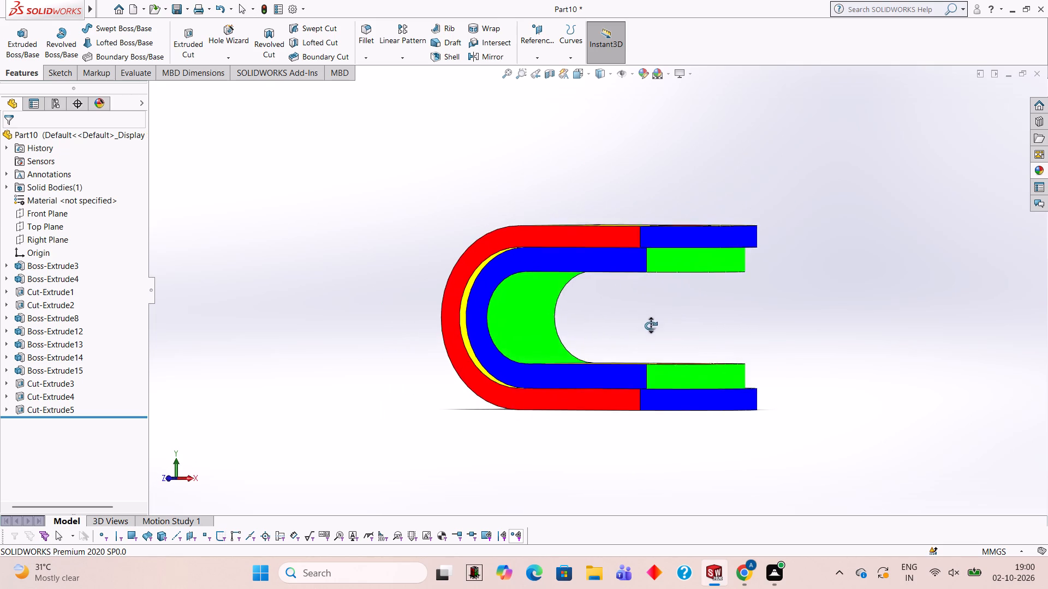
middle_click_drag(651, 326, 691, 327)
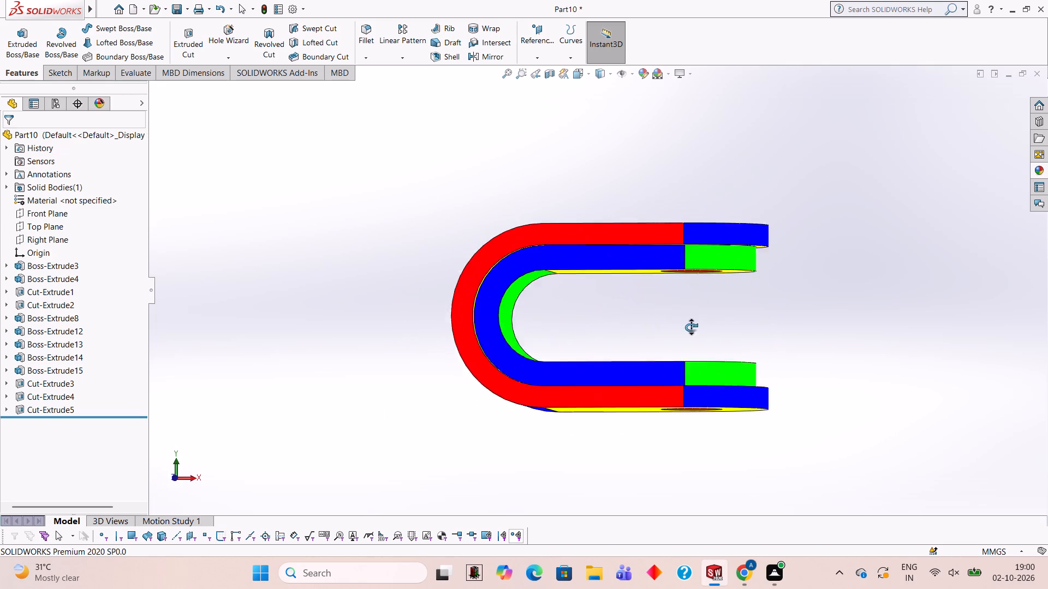
middle_click_drag(691, 327, 694, 233)
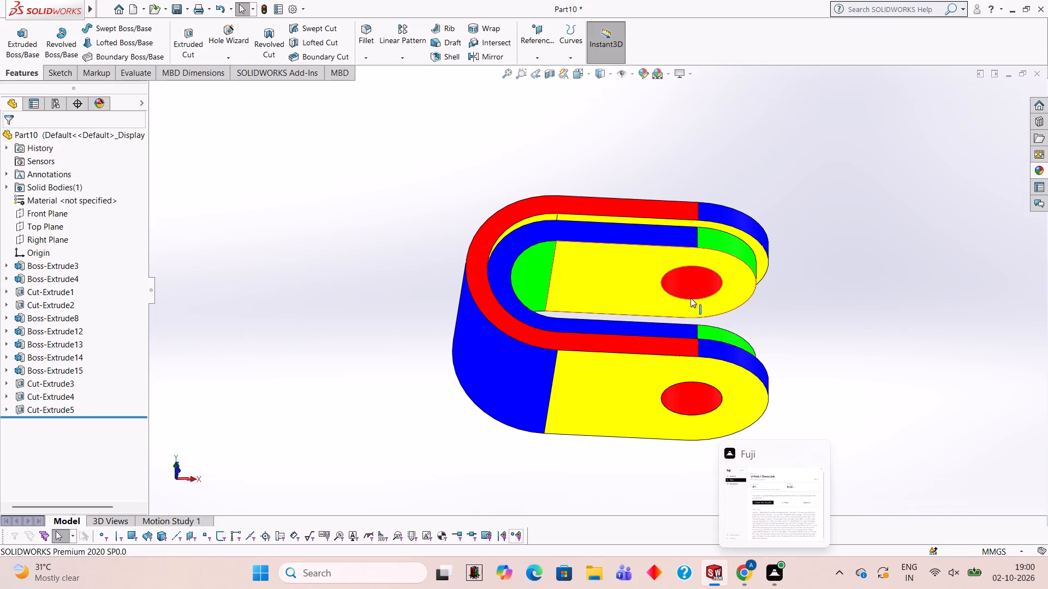
middle_click_drag(775, 419, 761, 375)
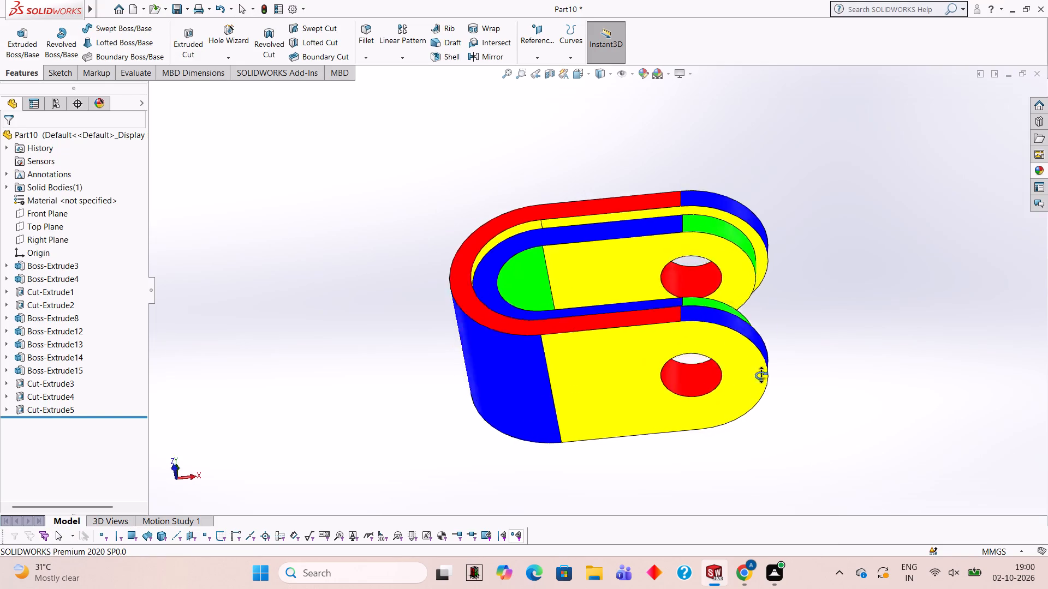
middle_click_drag(761, 375, 769, 316)
middle_click_drag(850, 260, 839, 334)
scroll(797, 209, "down", 1)
middle_click_drag(797, 207, 796, 339)
middle_click_drag(794, 344, 766, 453)
middle_click_drag(754, 314, 816, 420)
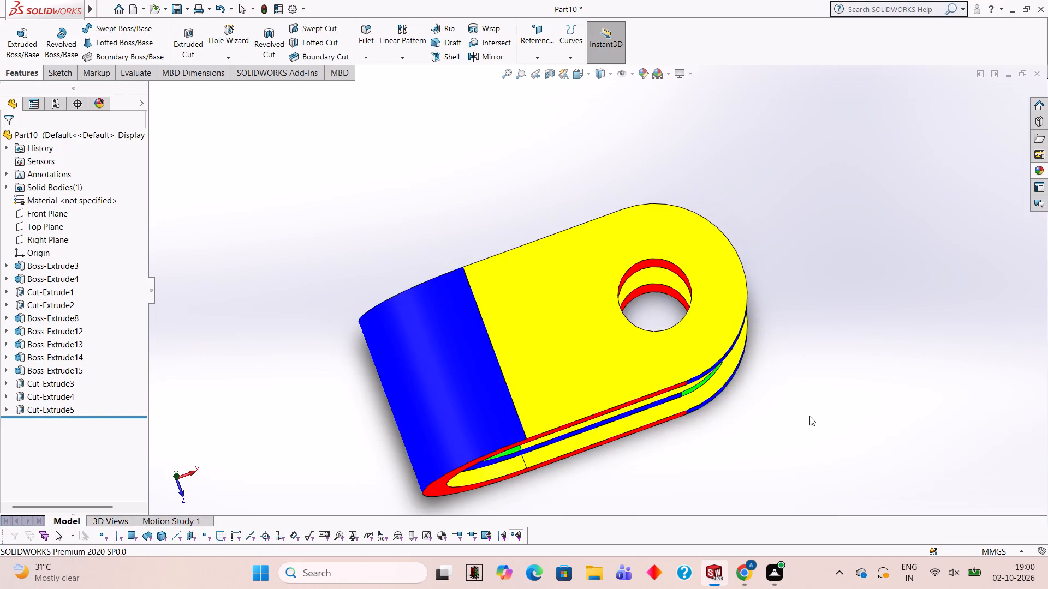
middle_click_drag(802, 411, 792, 322)
middle_click_drag(757, 430, 742, 312)
middle_click_drag(739, 416, 733, 331)
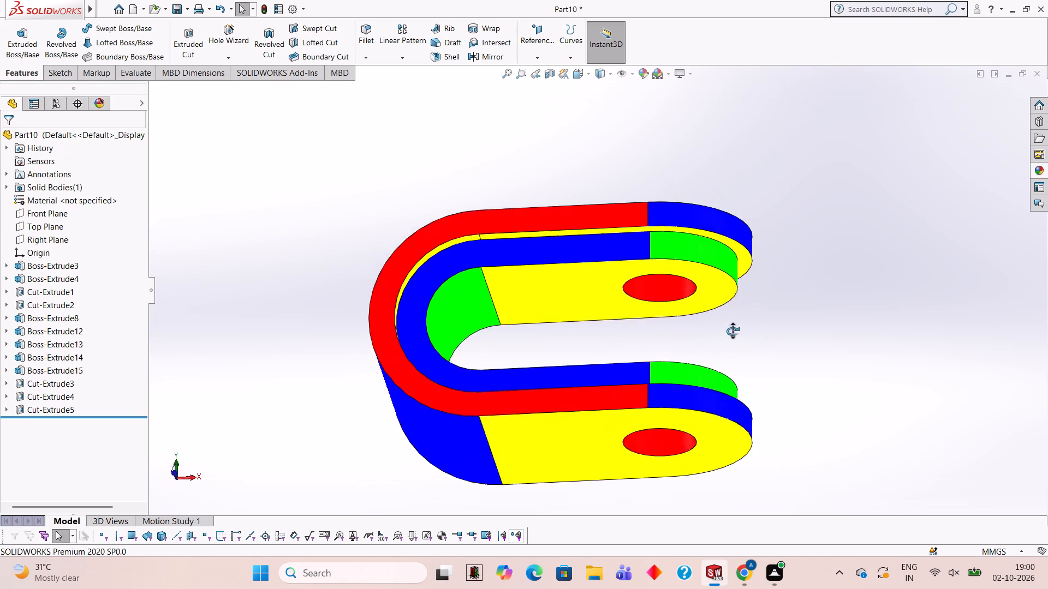
middle_click_drag(733, 331, 741, 309)
middle_click_drag(716, 432, 716, 378)
scroll(806, 338, "up", 1)
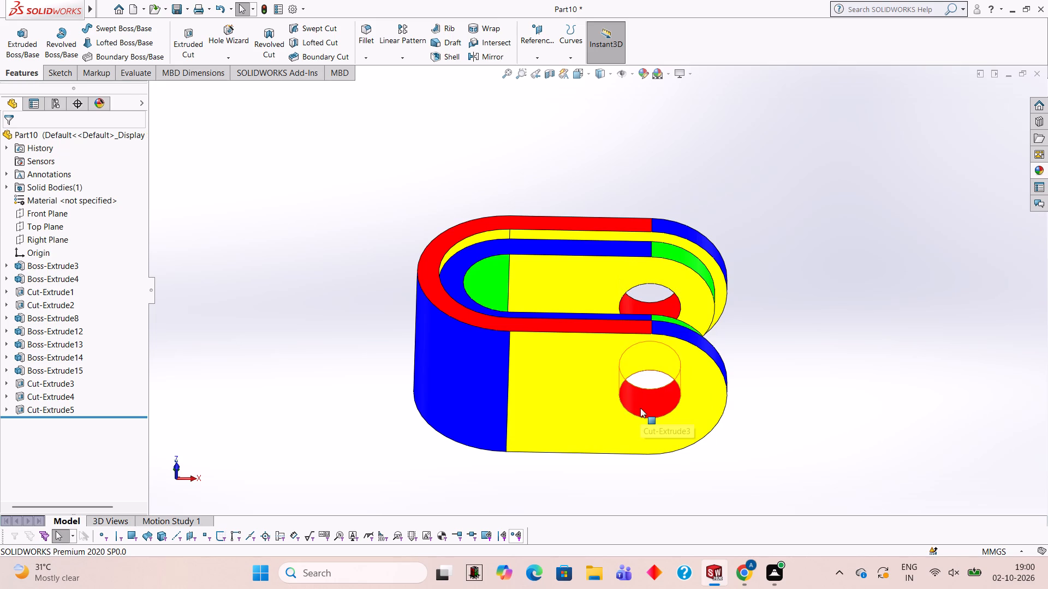
middle_click_drag(821, 240, 854, 446)
scroll(821, 240, "down", 1)
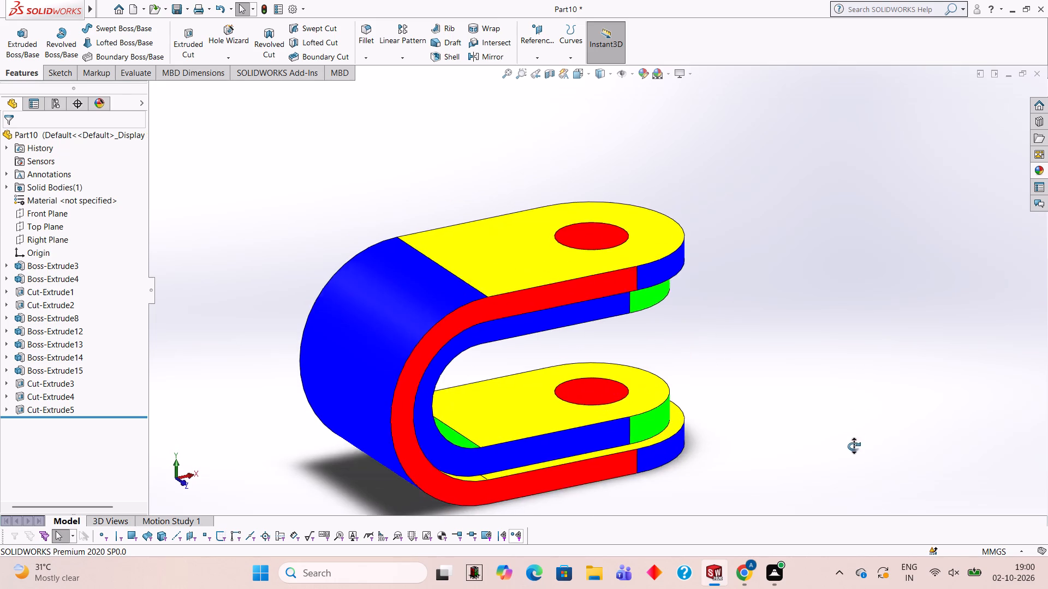
middle_click_drag(854, 446, 854, 447)
scroll(727, 293, "up", 2)
middle_click_drag(727, 287, 688, 466)
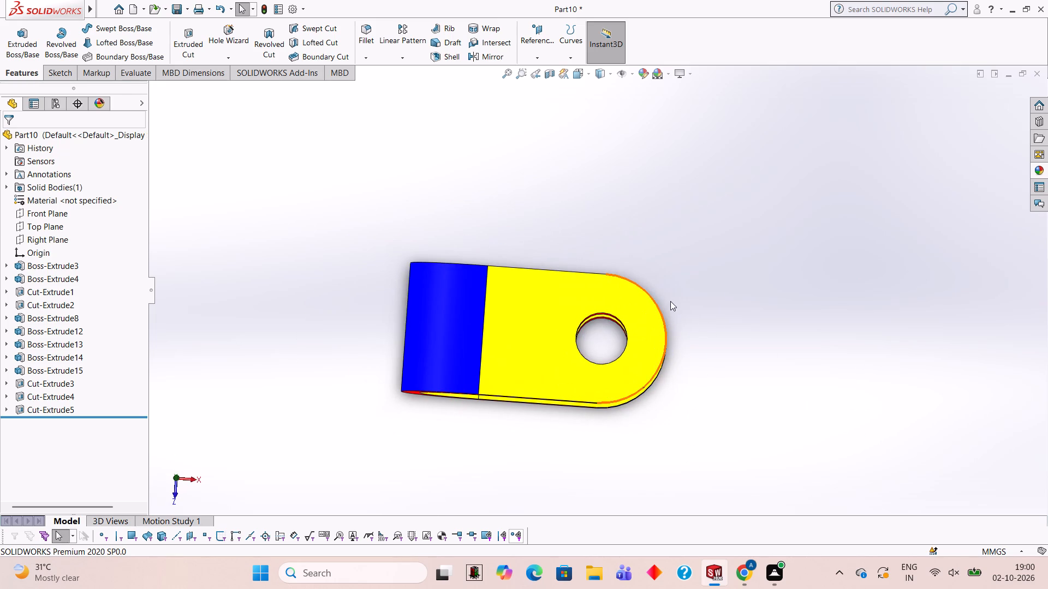
middle_click_drag(662, 453, 686, 385)
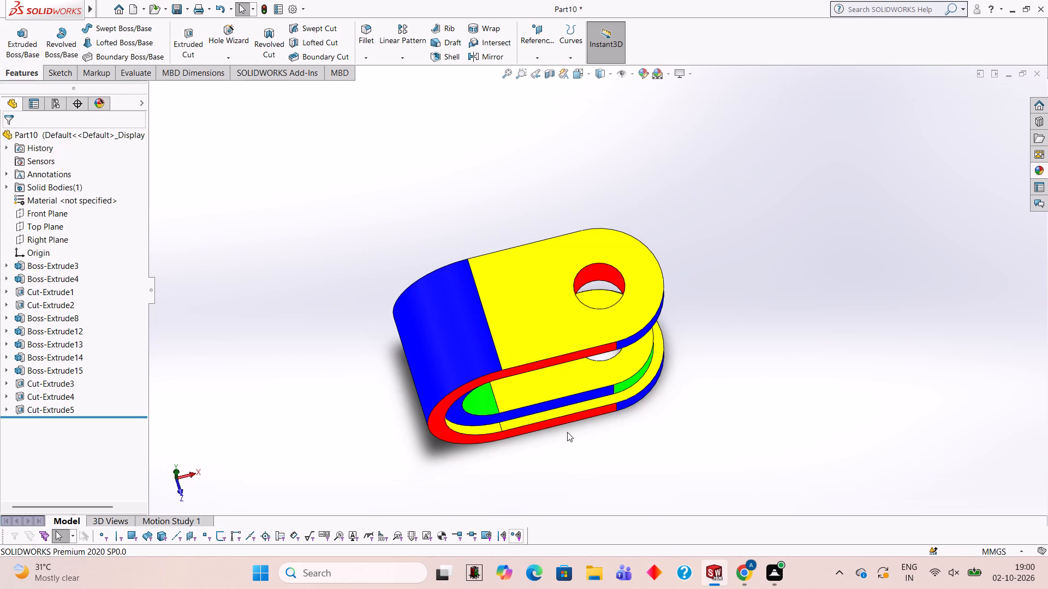
middle_click_drag(567, 429, 577, 371)
scroll(577, 374, "up", 1)
middle_click_drag(734, 397, 693, 396)
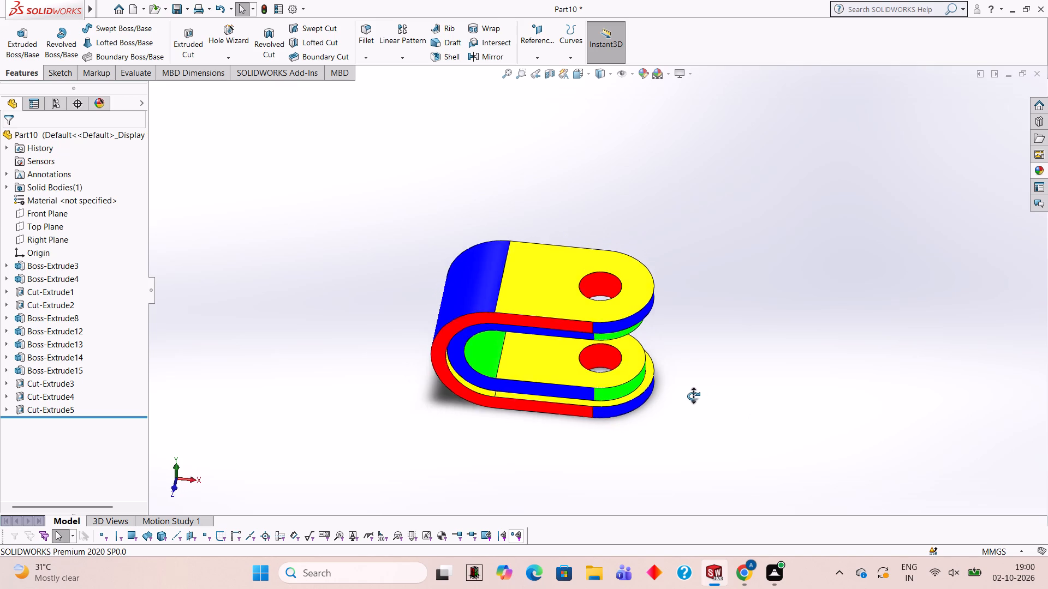
middle_click_drag(693, 396, 656, 377)
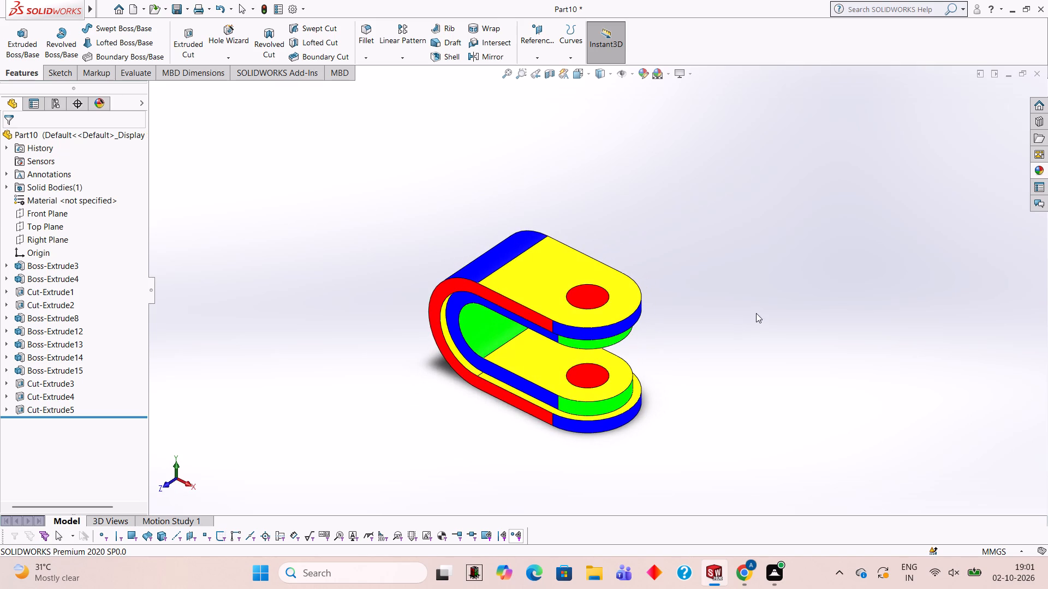
middle_click_drag(755, 308, 803, 347)
middle_click_drag(818, 320, 821, 306)
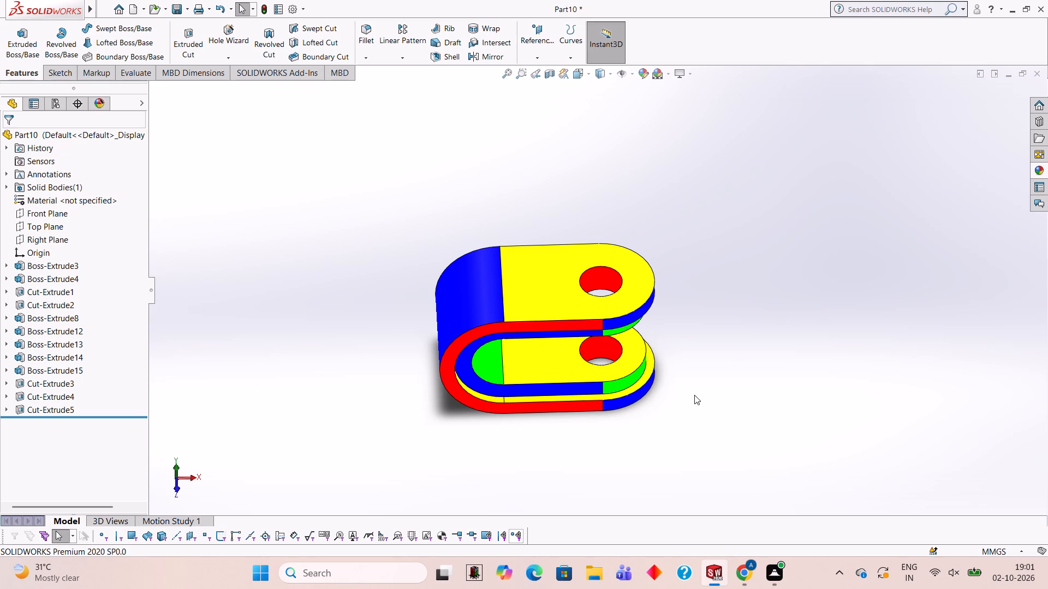
scroll(530, 430, "down", 1)
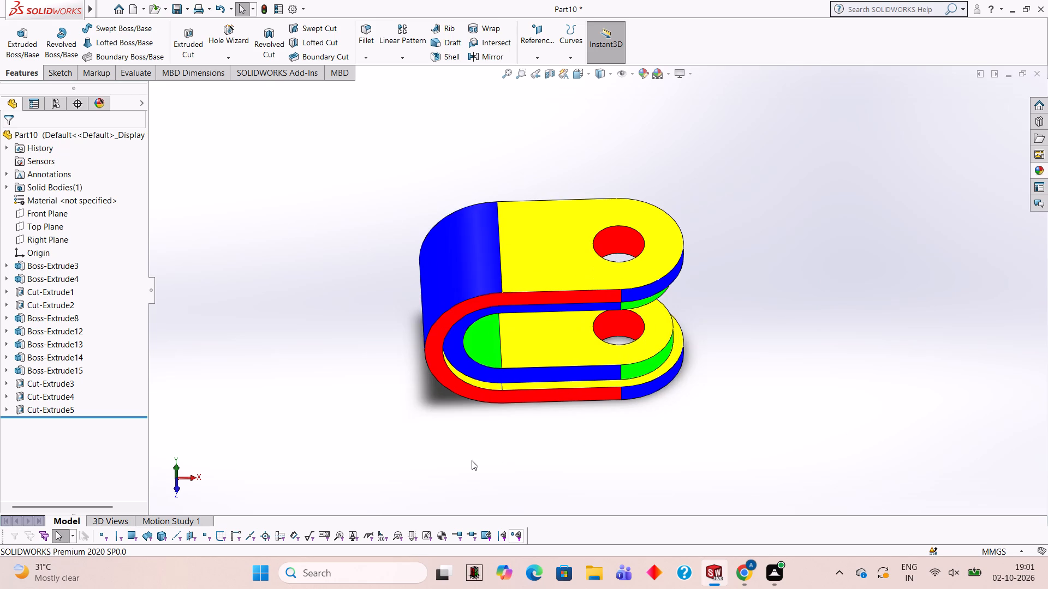
scroll(472, 460, "up", 2)
middle_click_drag(541, 404, 529, 268)
middle_click(531, 262)
scroll(531, 261, "up", 1)
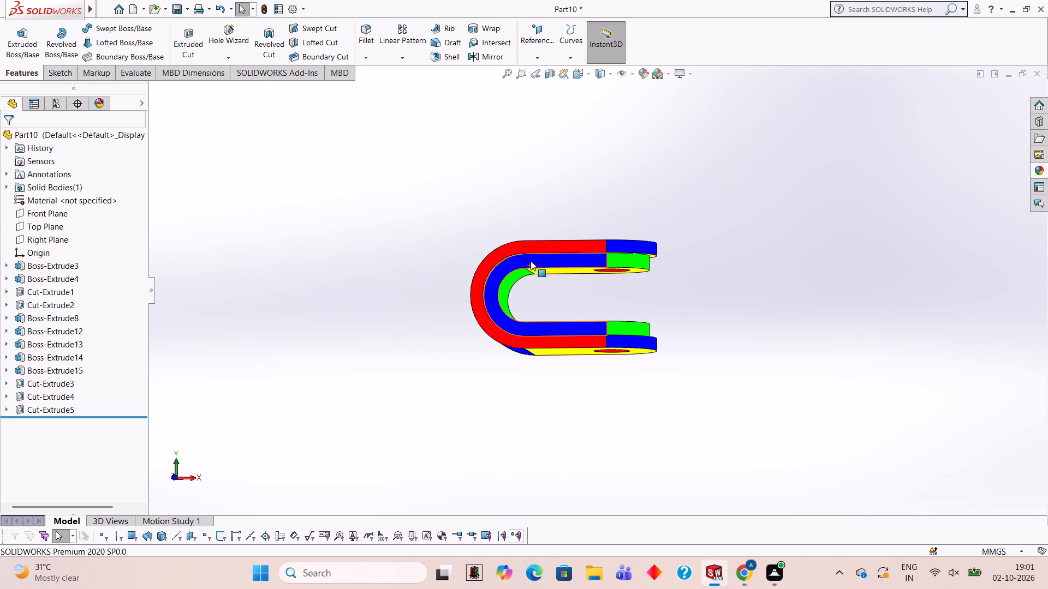
middle_click_drag(577, 387, 594, 296)
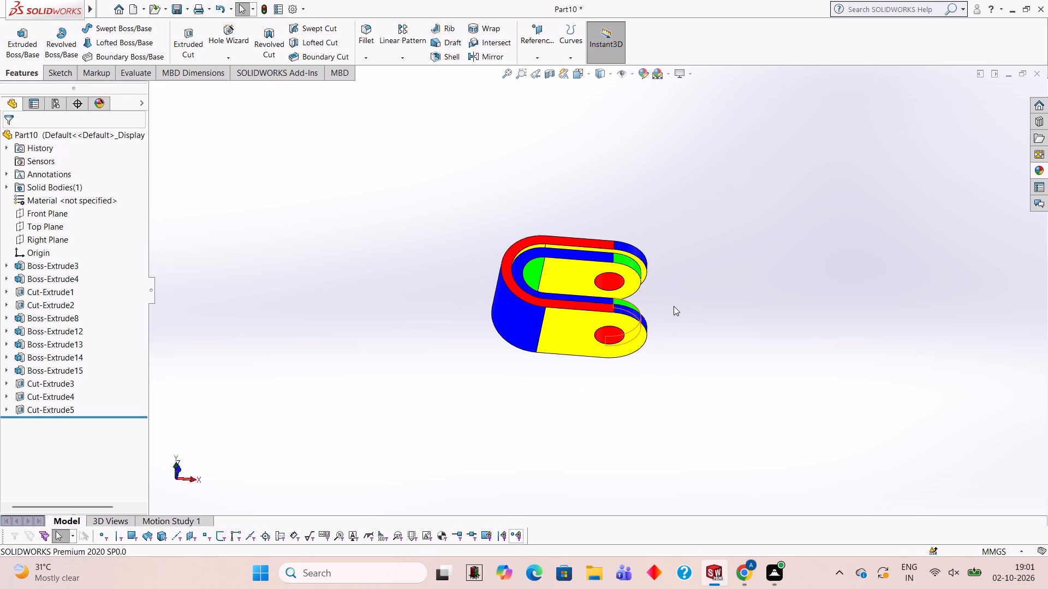
middle_click_drag(653, 297, 637, 318)
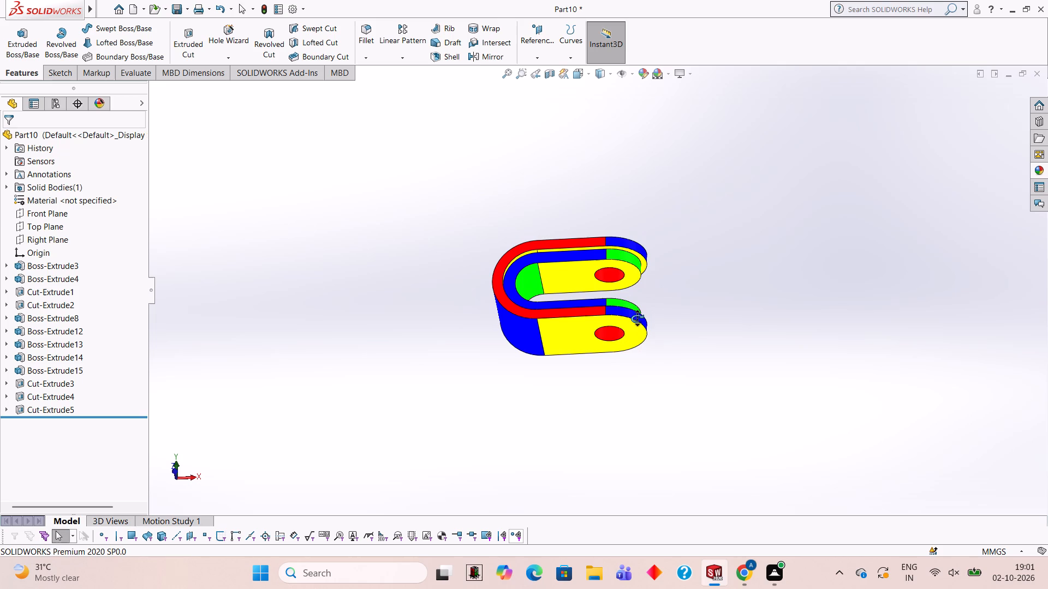
middle_click_drag(637, 318, 637, 319)
scroll(629, 294, "down", 1)
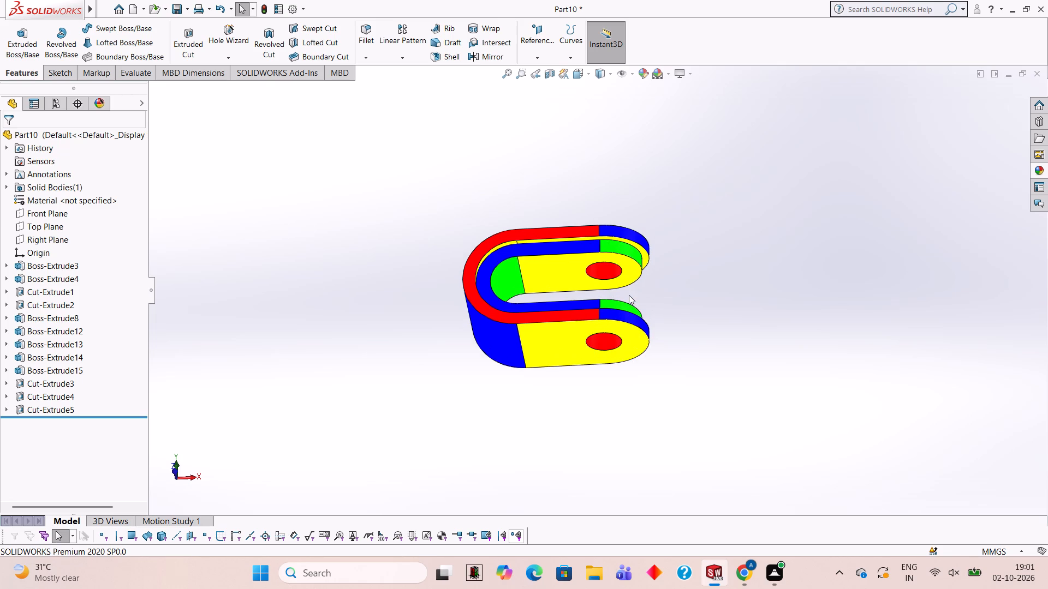
scroll(576, 255, "down", 2)
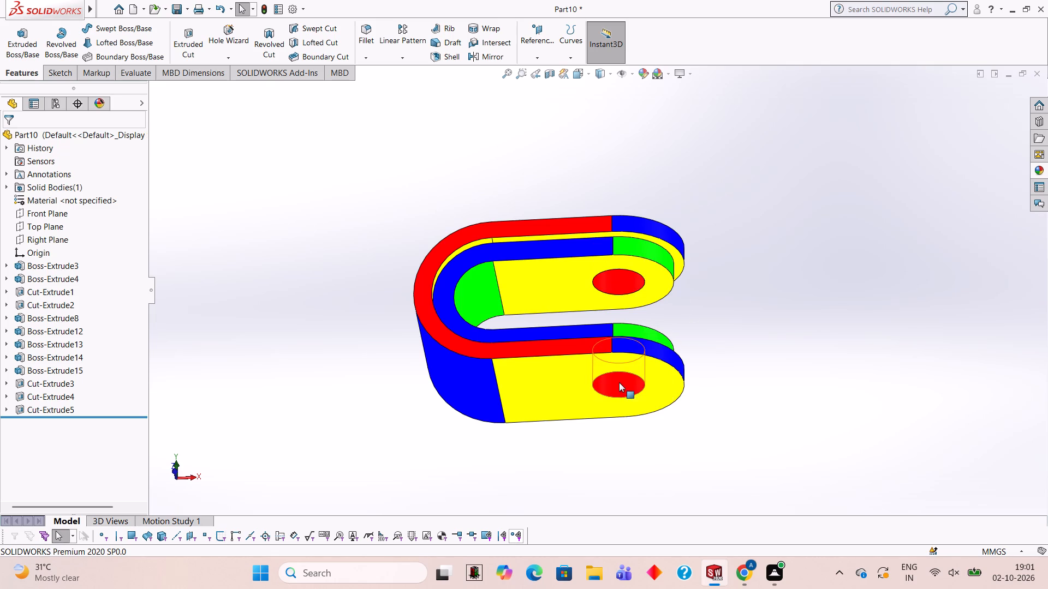
middle_click_drag(720, 284, 760, 410)
scroll(720, 284, "down", 1)
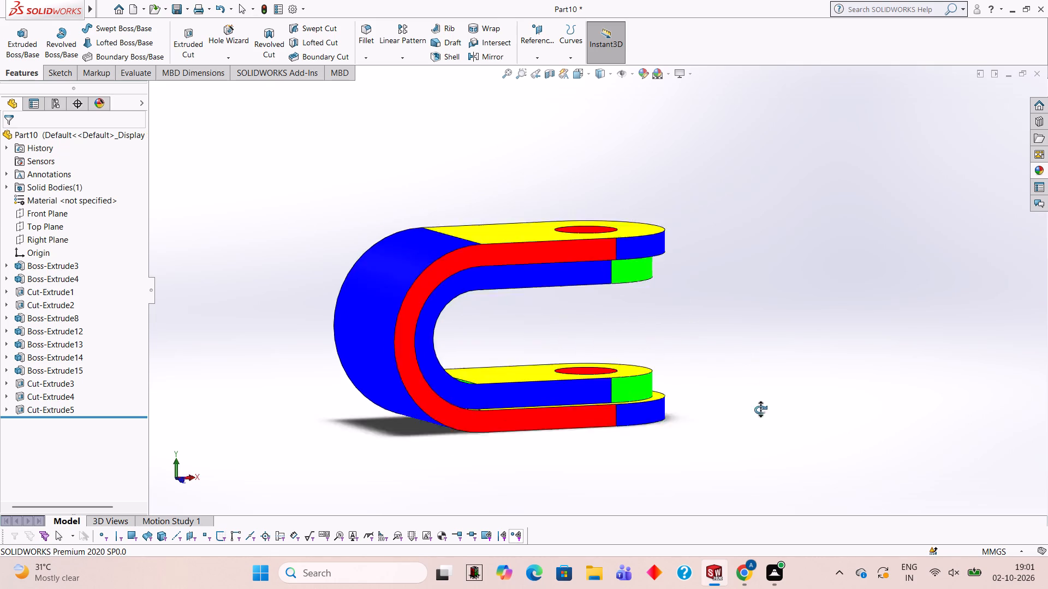
middle_click_drag(760, 410, 765, 438)
scroll(748, 414, "up", 4)
middle_click_drag(738, 312, 682, 288)
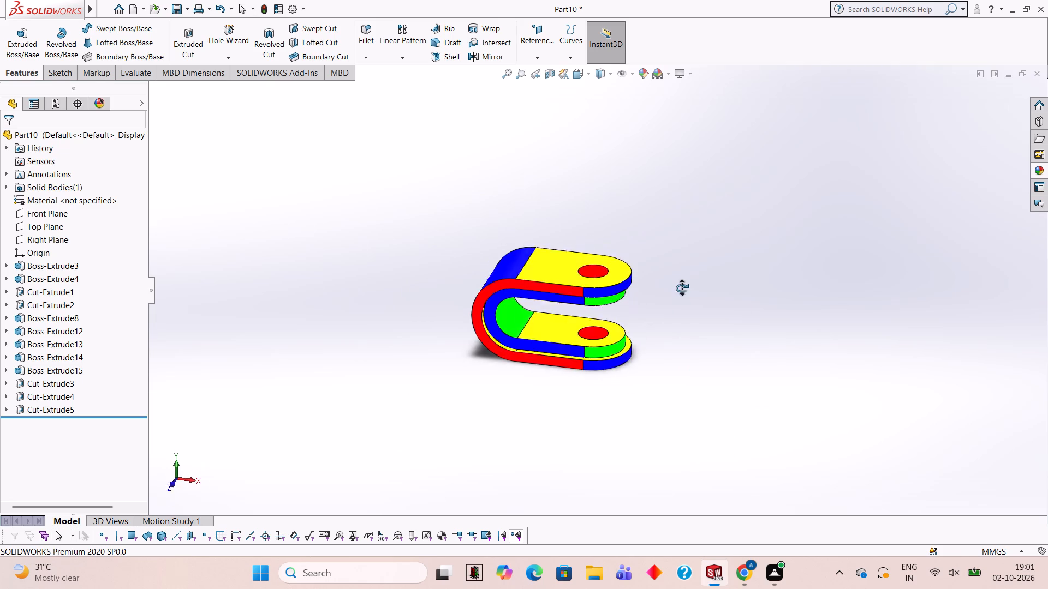
middle_click_drag(682, 288, 682, 284)
middle_click_drag(627, 386, 659, 247)
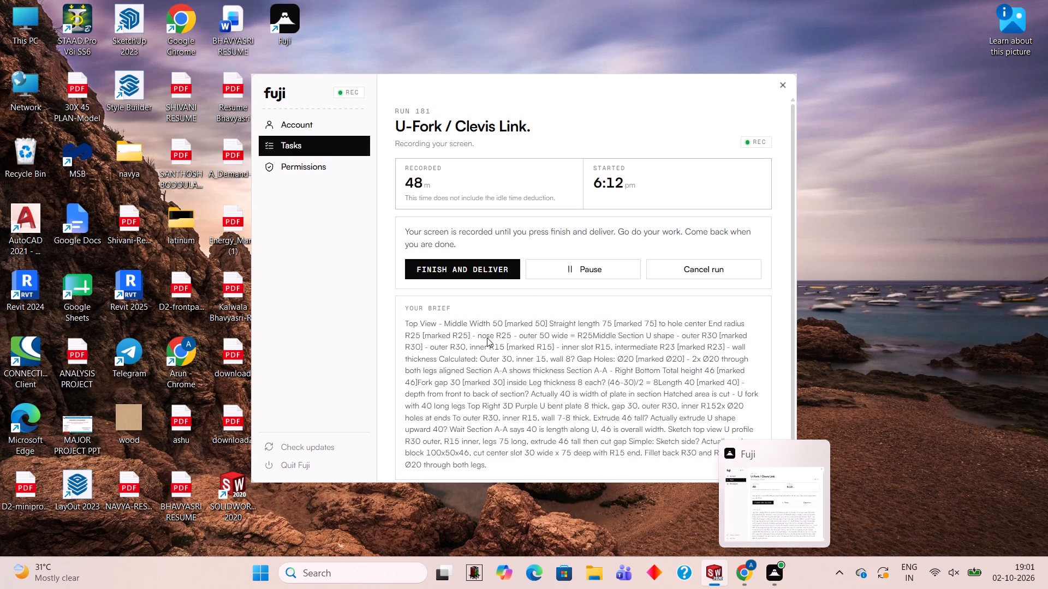
middle_click_drag(555, 420, 550, 382)
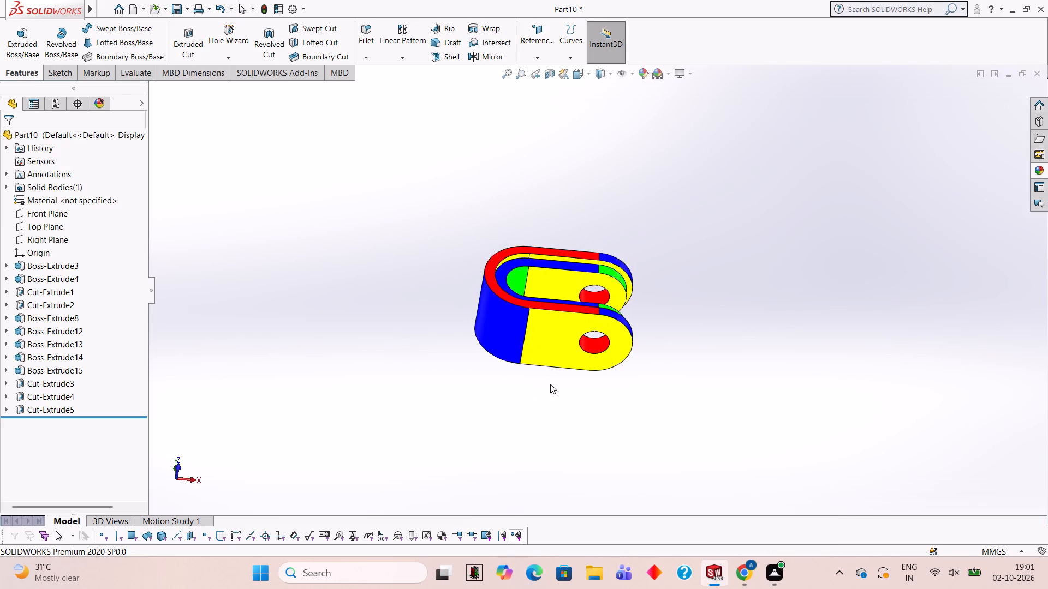
scroll(550, 386, "up", 1)
middle_click_drag(550, 384, 546, 365)
scroll(559, 340, "down", 1)
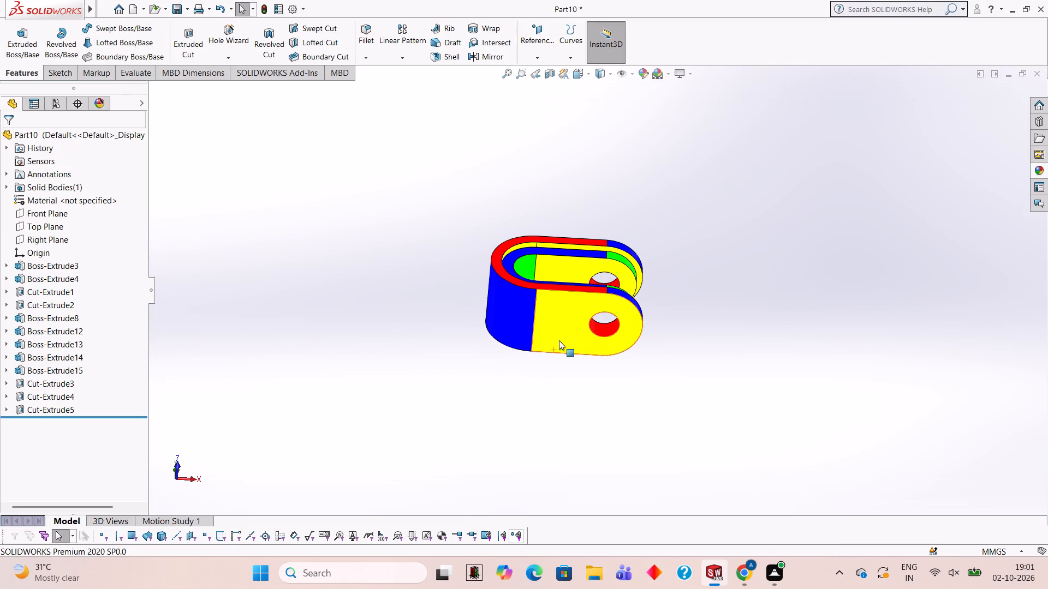
scroll(553, 291, "down", 2)
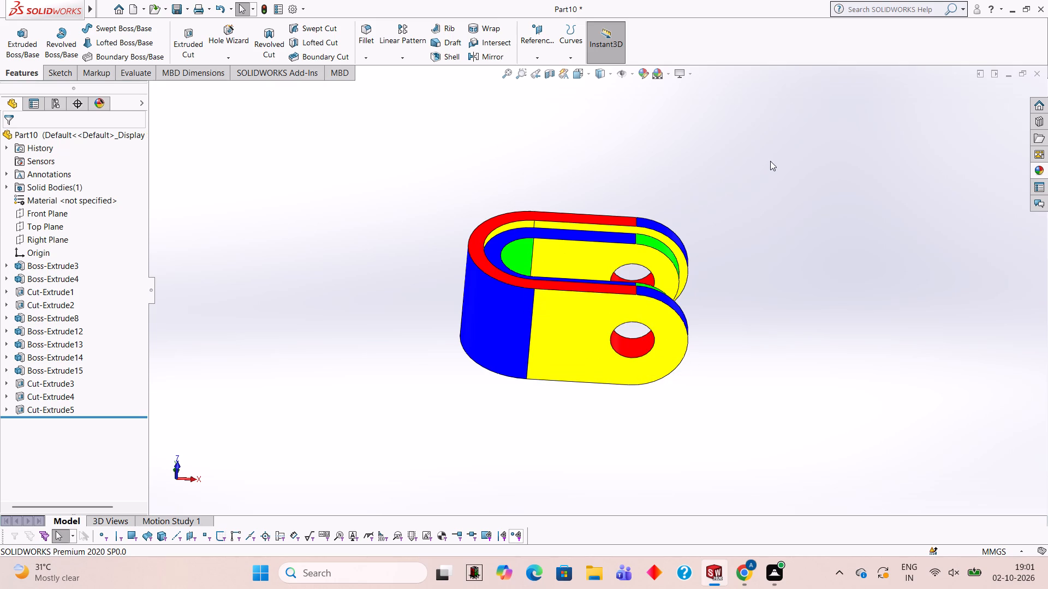
scroll(664, 279, "down", 2)
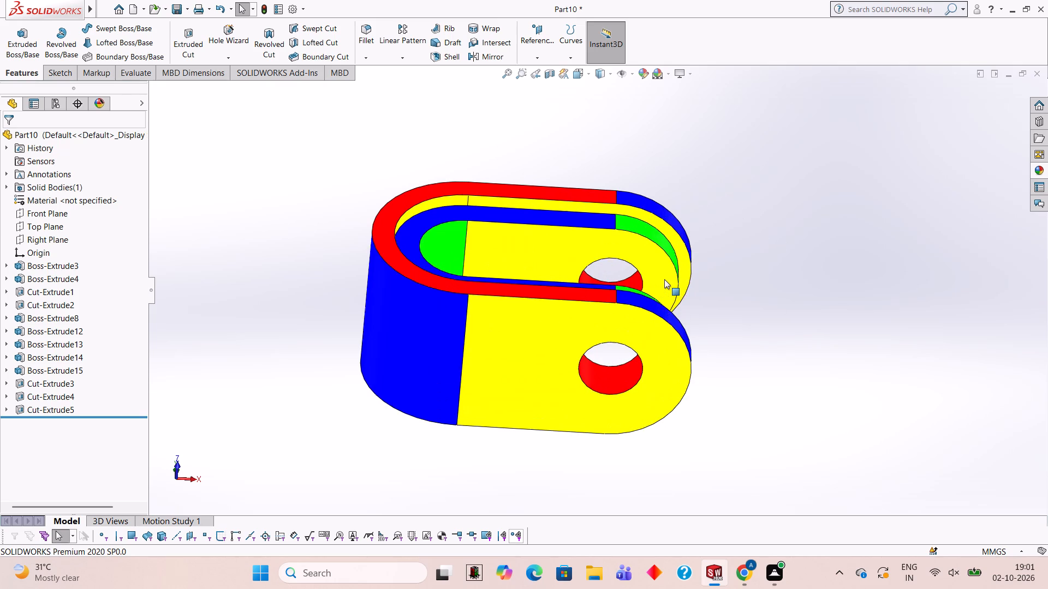
scroll(664, 280, "down", 2)
scroll(664, 280, "up", 2)
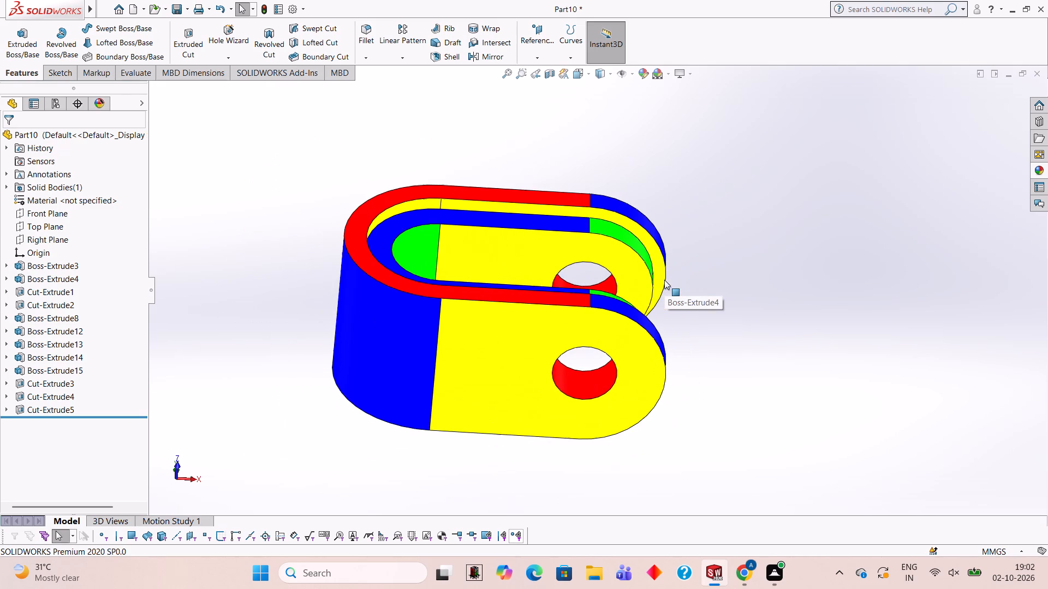
middle_click_drag(759, 185, 427, 387)
scroll(759, 185, "down", 1)
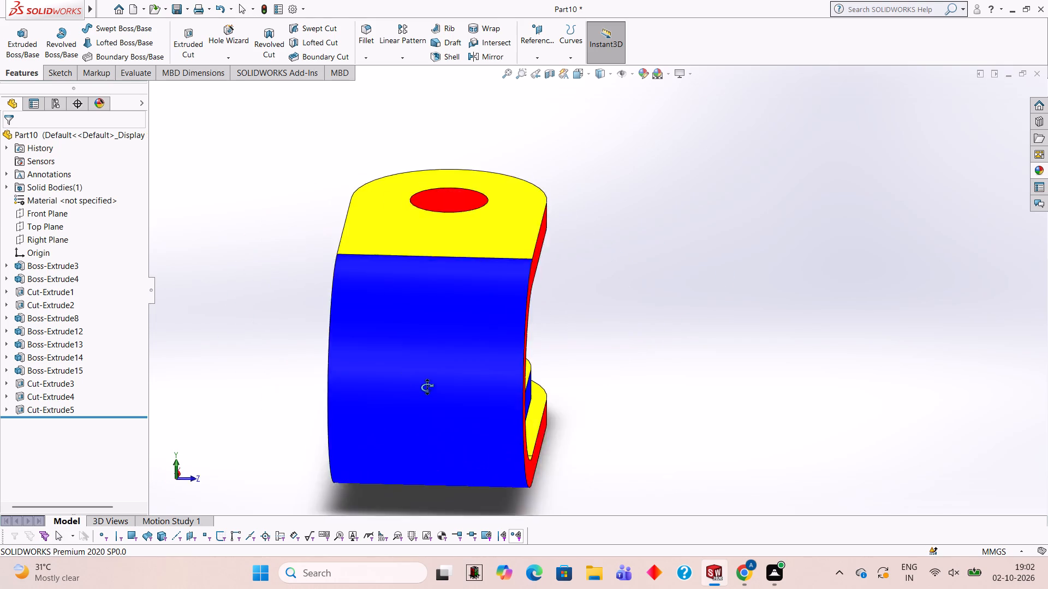
middle_click_drag(427, 387, 654, 264)
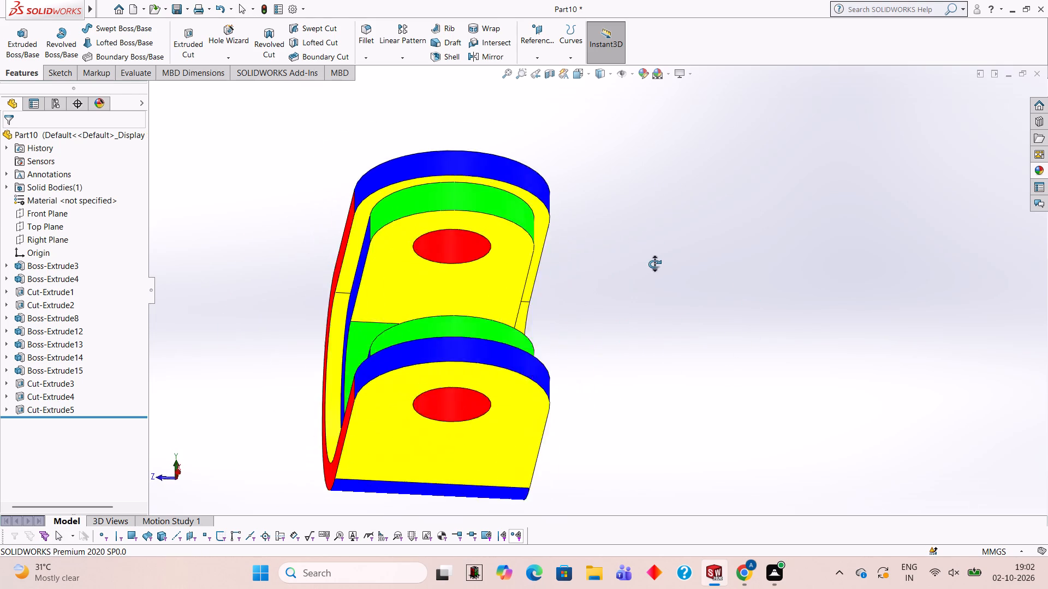
middle_click_drag(654, 264, 779, 306)
scroll(773, 305, "up", 2)
middle_click_drag(737, 351, 640, 356)
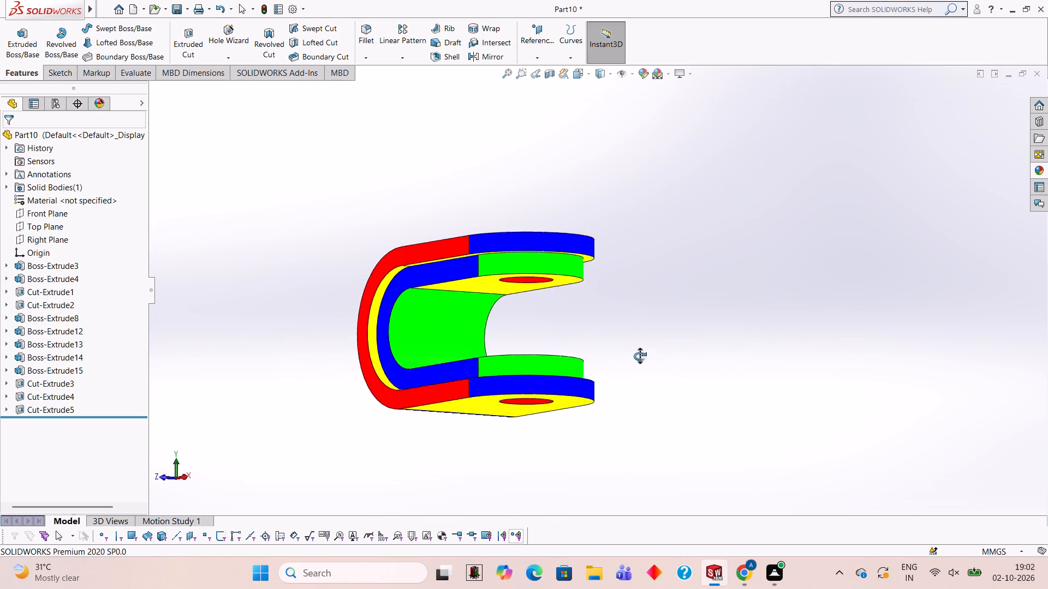
Examine the coloured U-shaped link from the front, back, underside, open end and outer bend, checking its legs, recesses and holes.
middle_click_drag(640, 356, 668, 321)
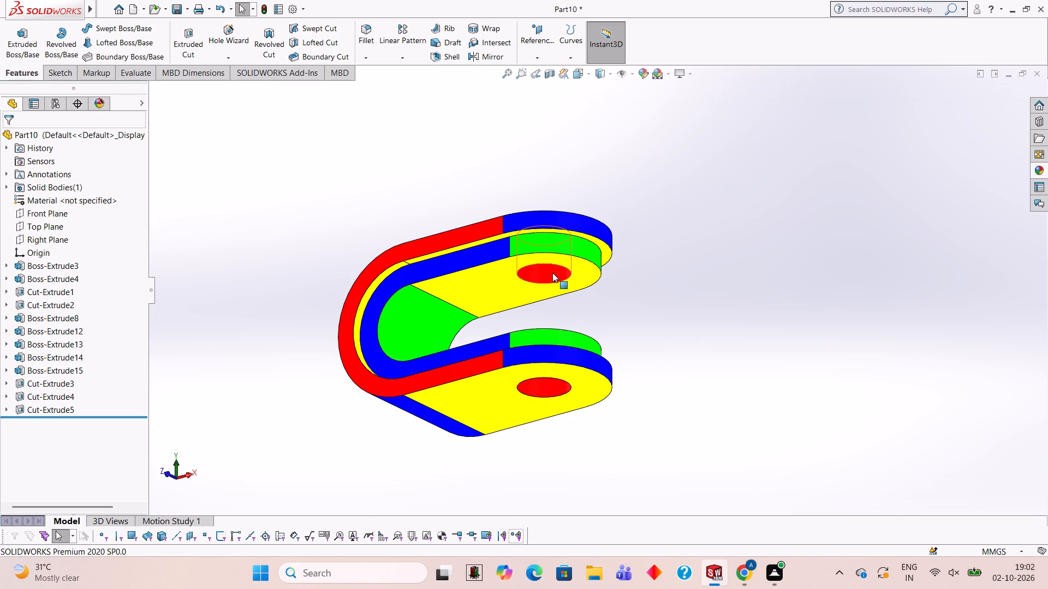
middle_click_drag(622, 319, 553, 347)
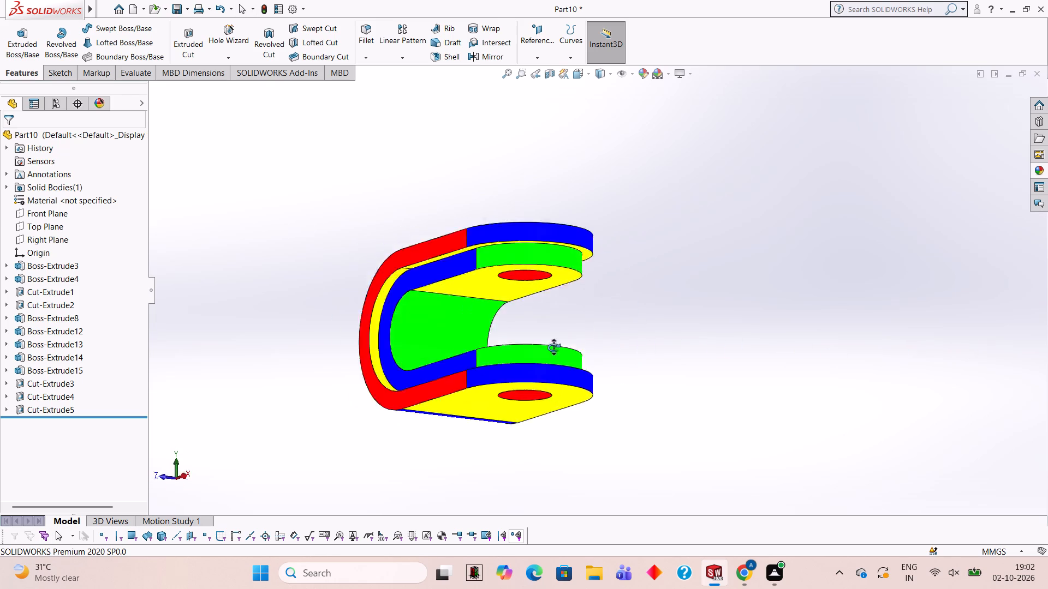
middle_click_drag(553, 347, 672, 269)
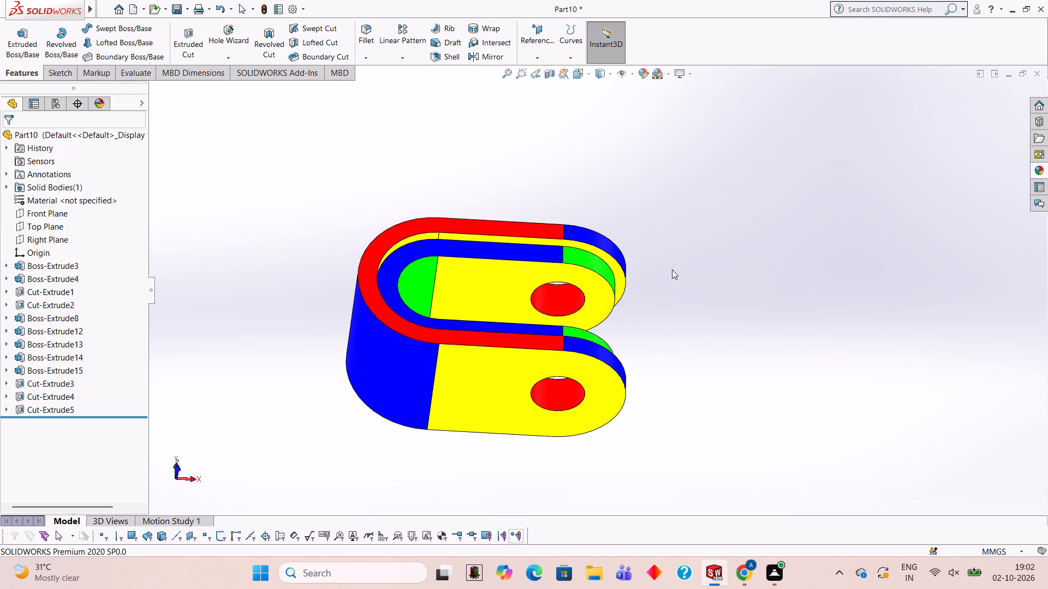
scroll(638, 316, "up", 1)
middle_click_drag(638, 315, 625, 298)
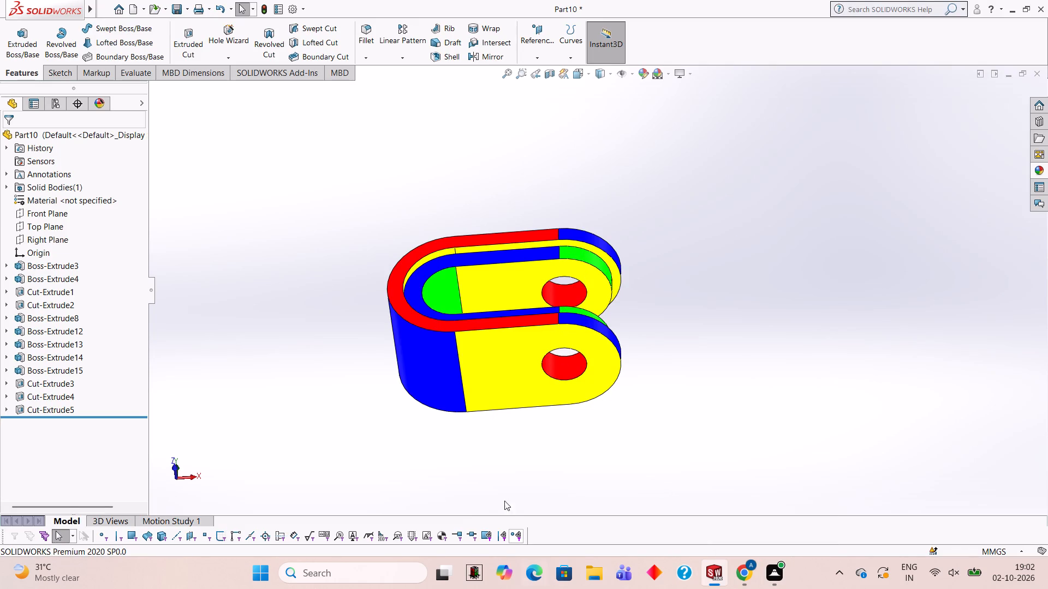
middle_click_drag(534, 255, 545, 381)
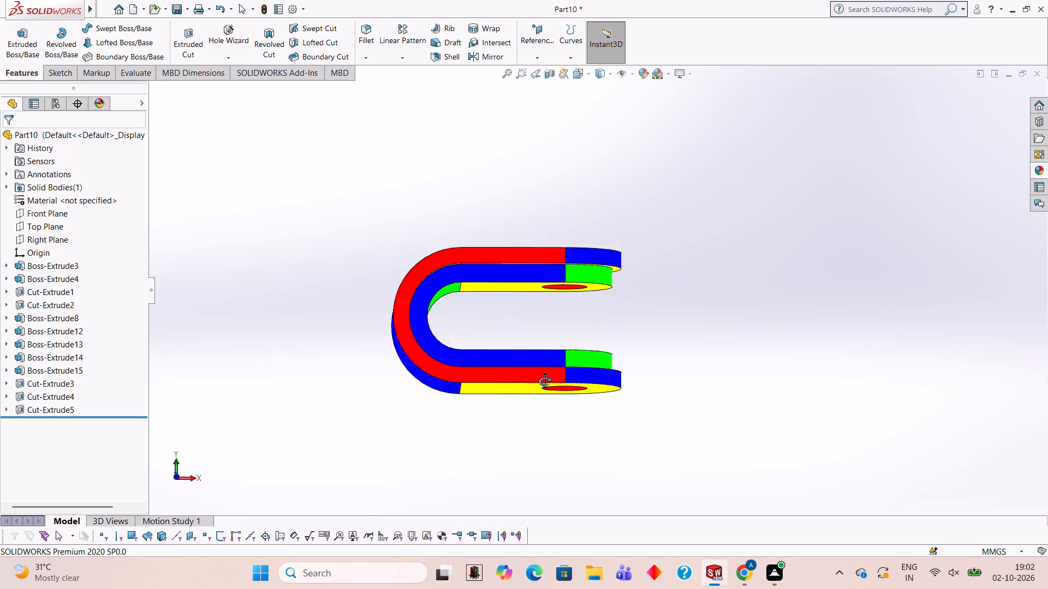
middle_click_drag(545, 381, 735, 199)
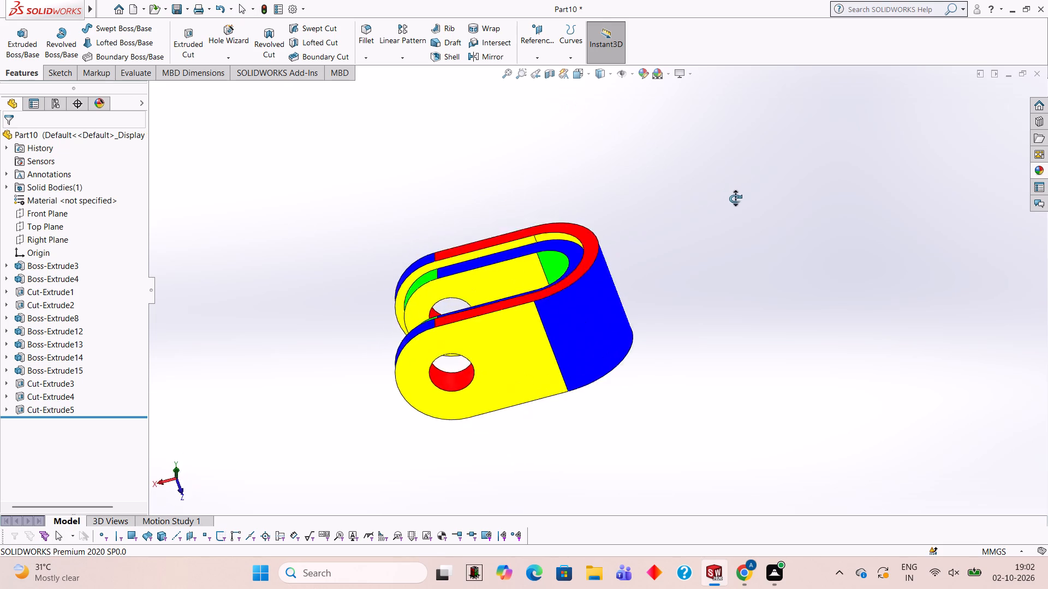
middle_click_drag(735, 199, 542, 419)
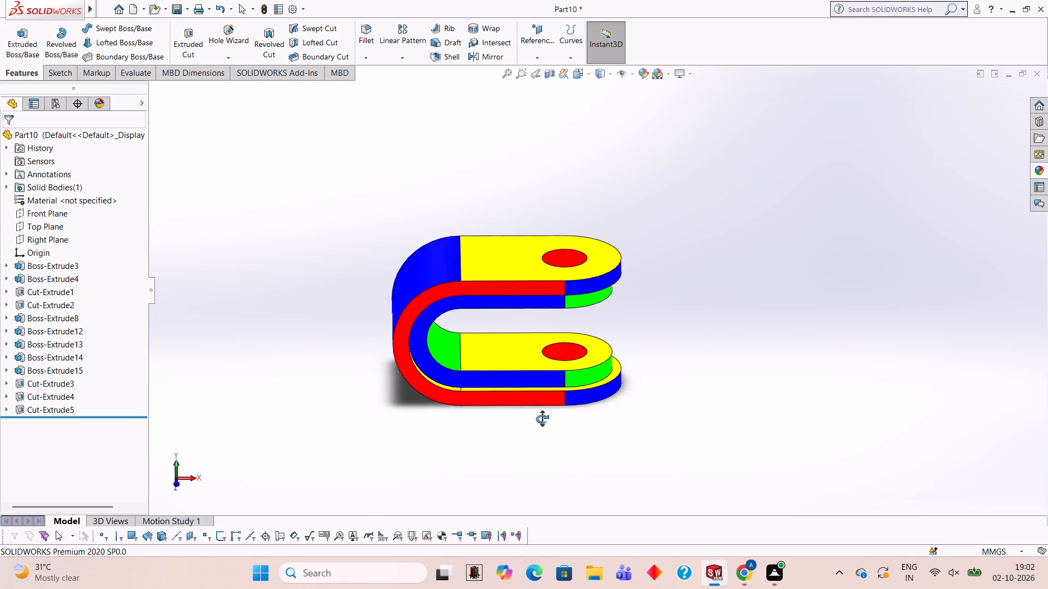
middle_click_drag(542, 419, 539, 169)
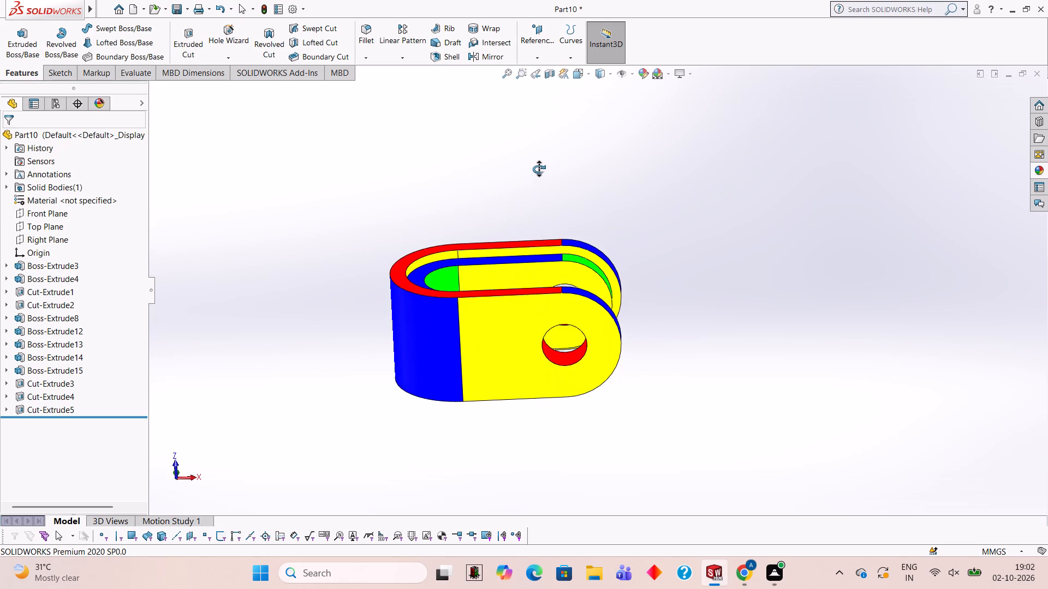
middle_click_drag(539, 169, 539, 171)
scroll(471, 294, "down", 1)
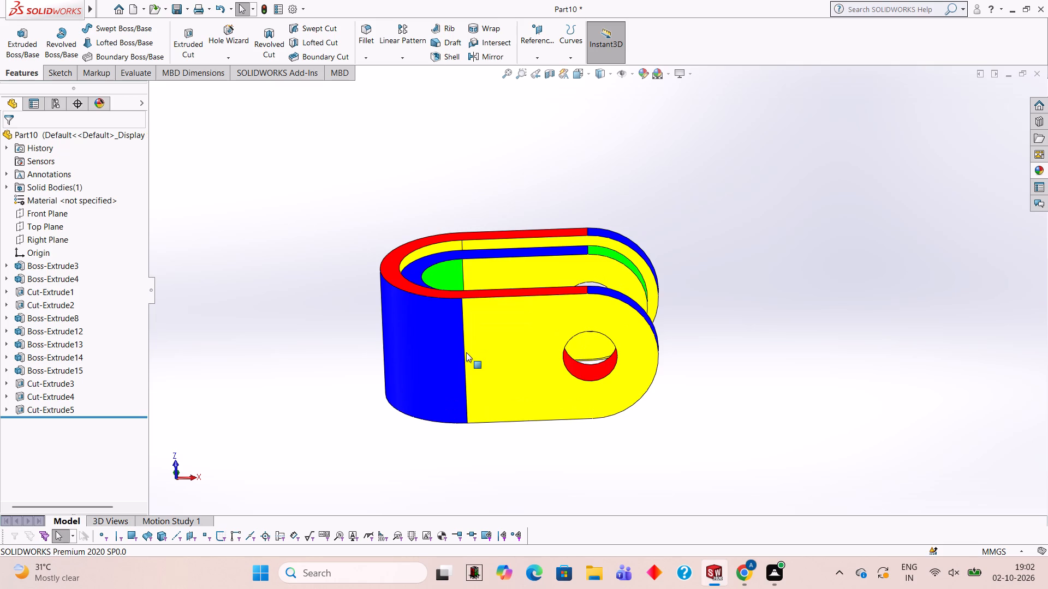
scroll(516, 299, "down", 2)
scroll(482, 331, "up", 2)
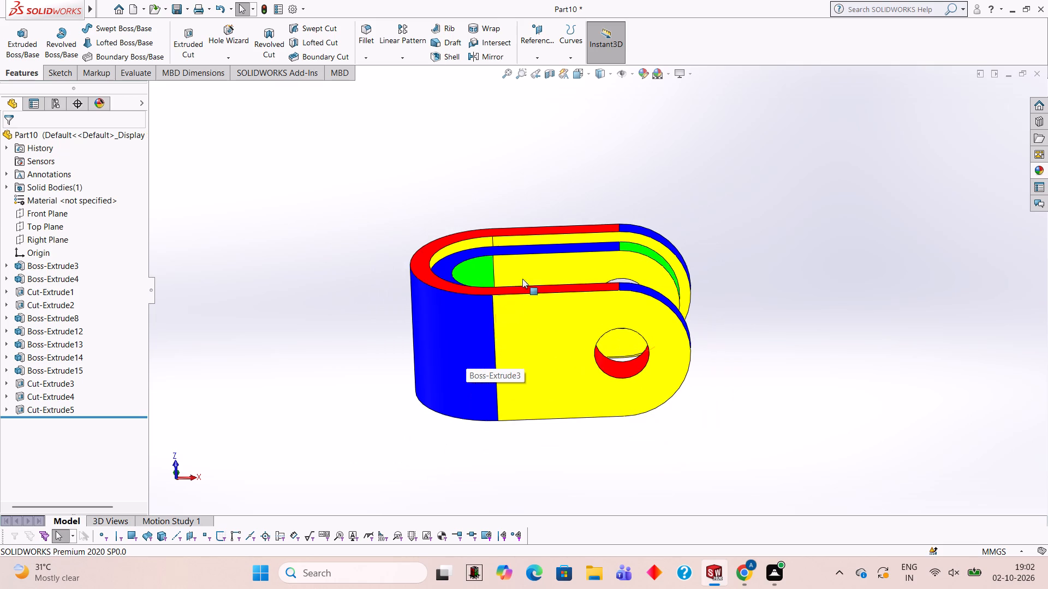
middle_click_drag(524, 274, 588, 187)
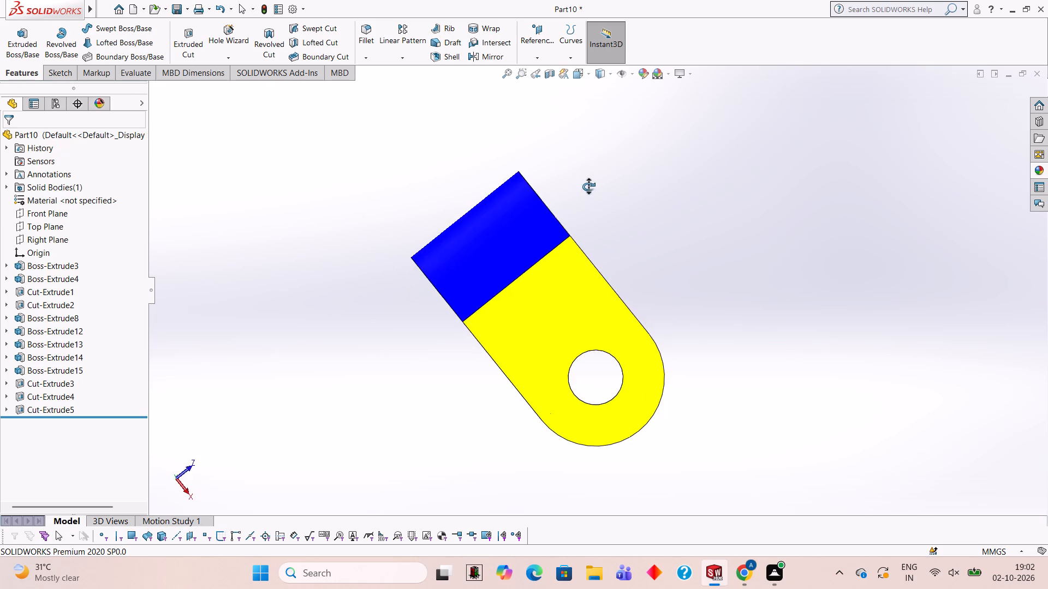
middle_click_drag(588, 187, 501, 290)
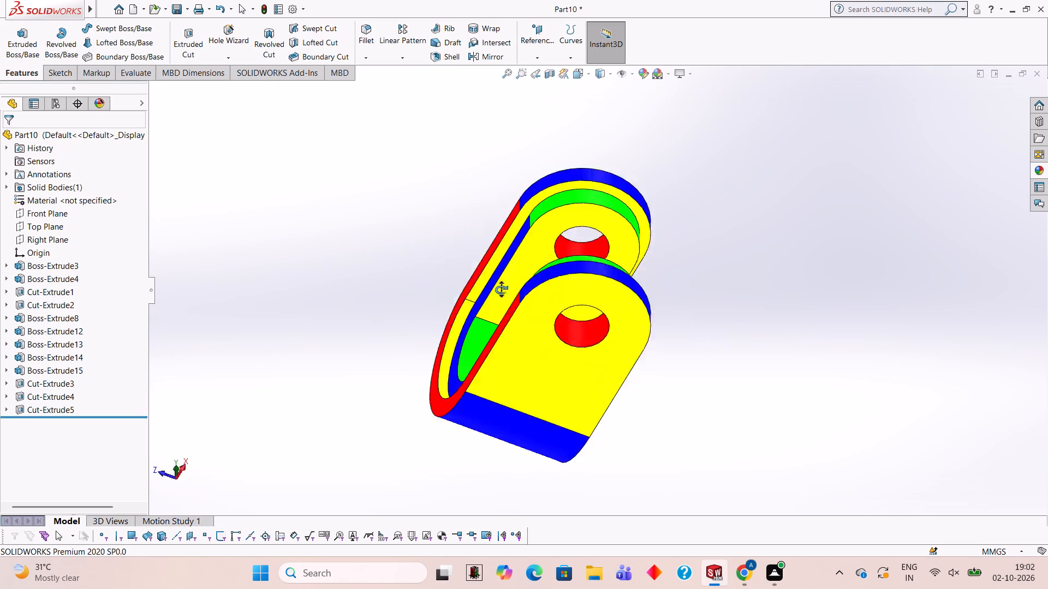
middle_click_drag(501, 290, 565, 424)
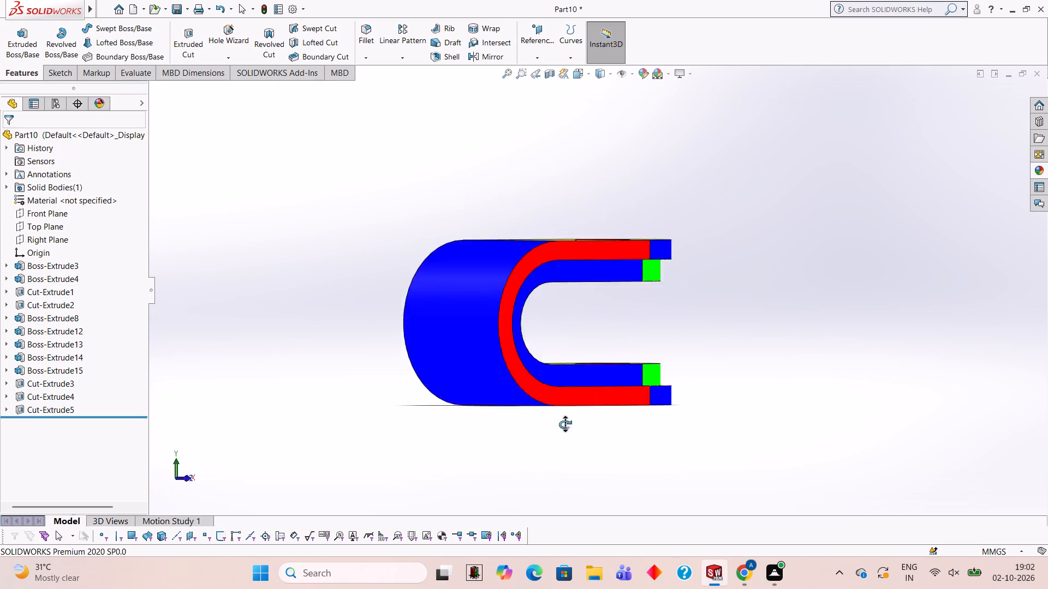
middle_click_drag(565, 424, 425, 377)
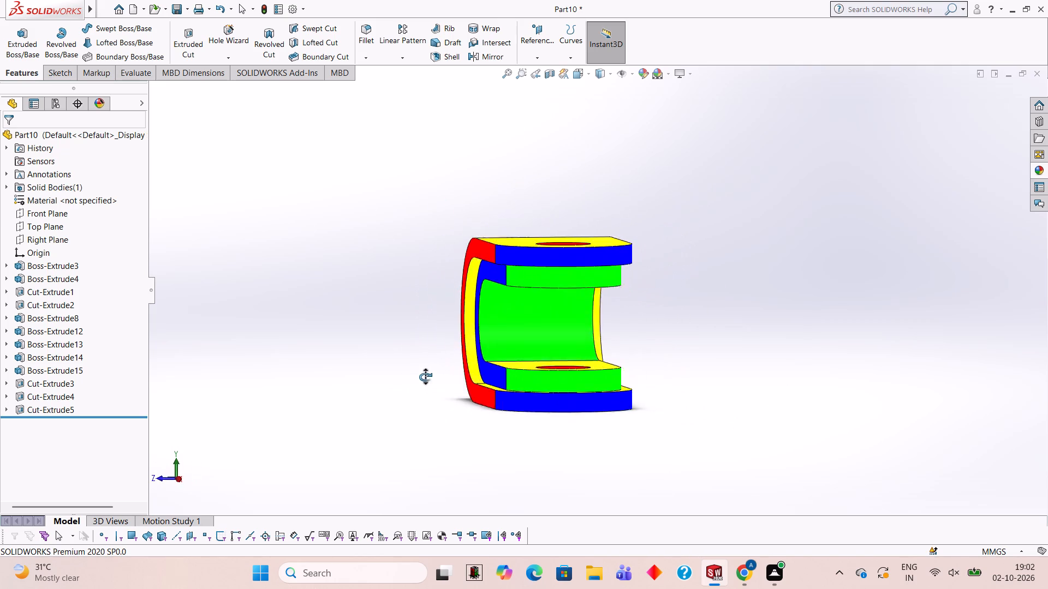
middle_click_drag(425, 377, 944, 341)
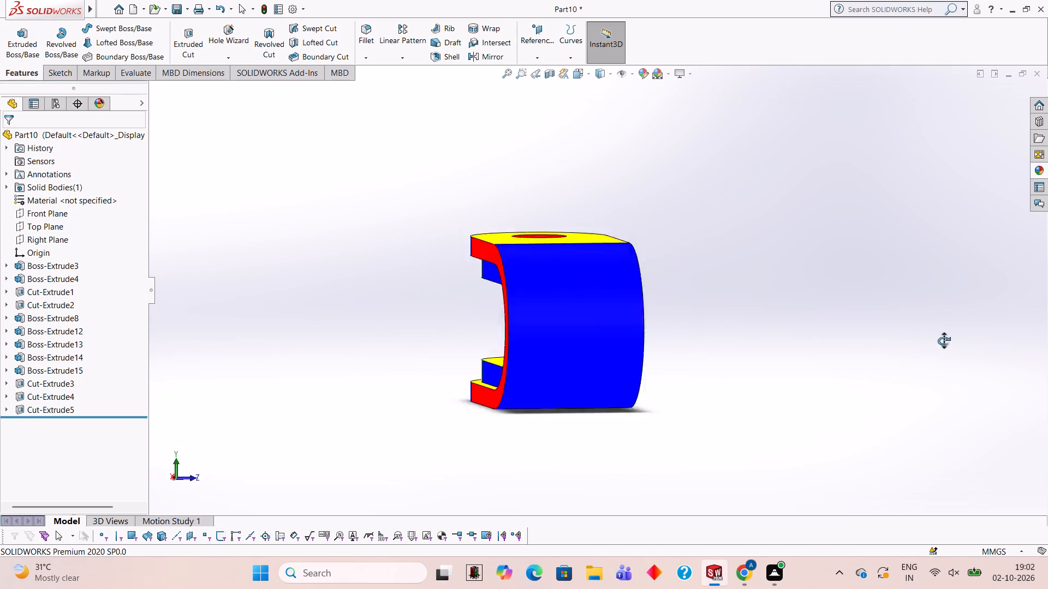
middle_click_drag(944, 341, 568, 362)
middle_click_drag(578, 167, 779, 238)
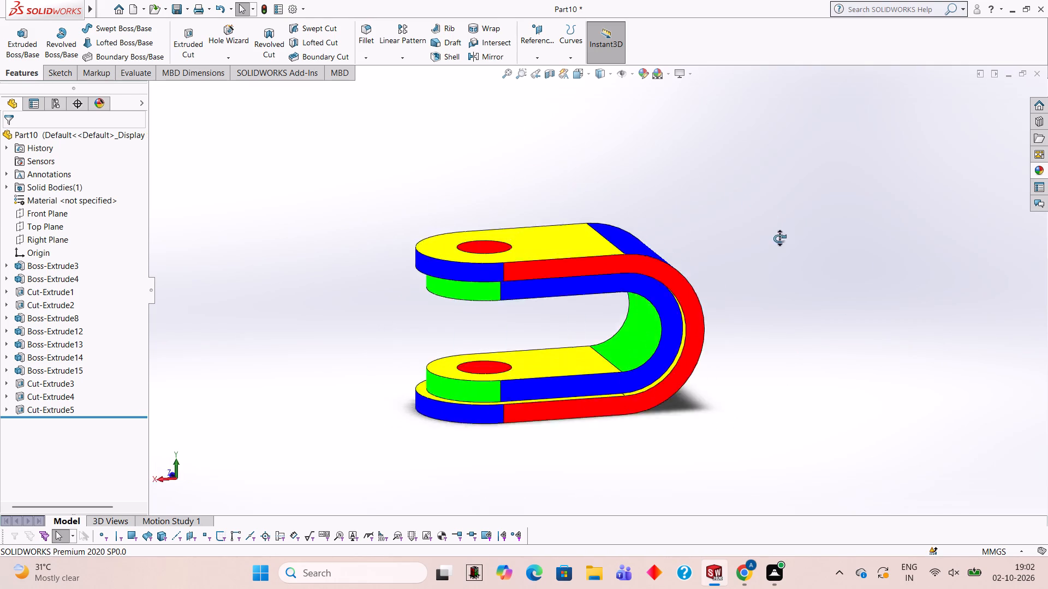
middle_click_drag(779, 238, 543, 199)
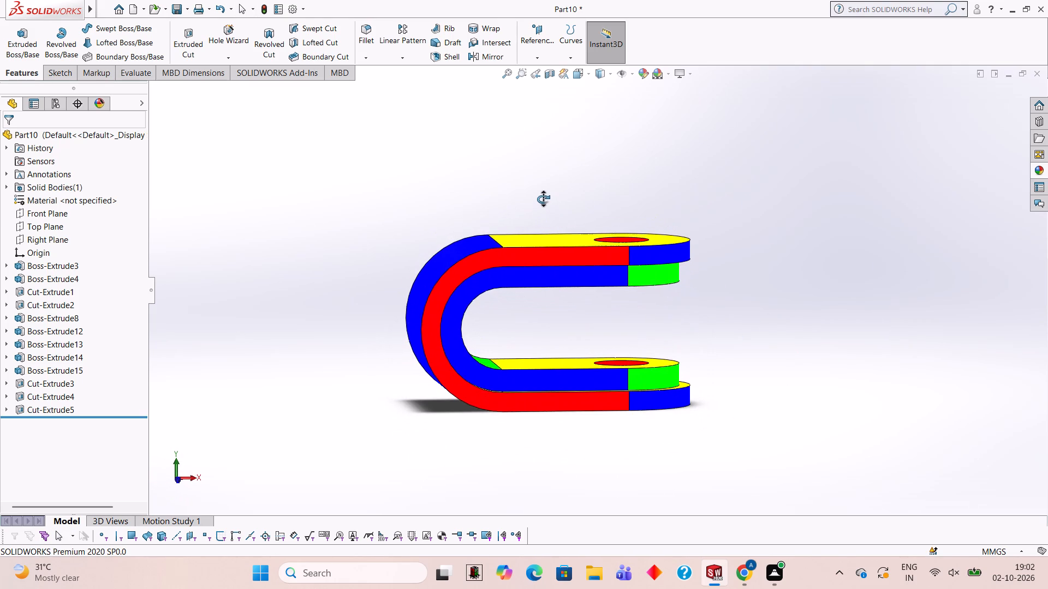
middle_click_drag(543, 199, 485, 175)
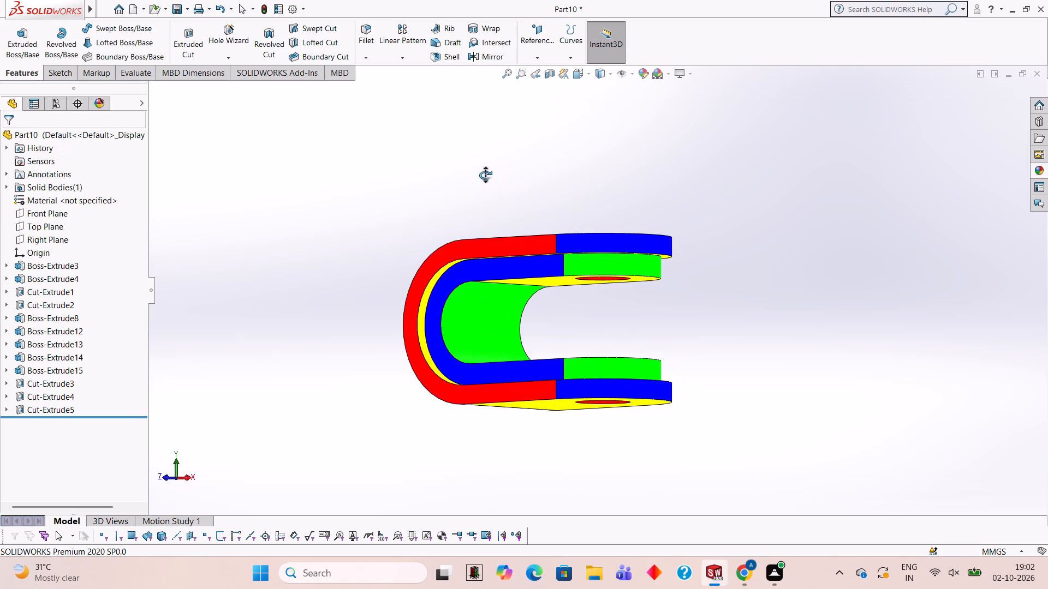
middle_click_drag(485, 175, 486, 176)
scroll(719, 310, "down", 1)
middle_click_drag(718, 310, 724, 253)
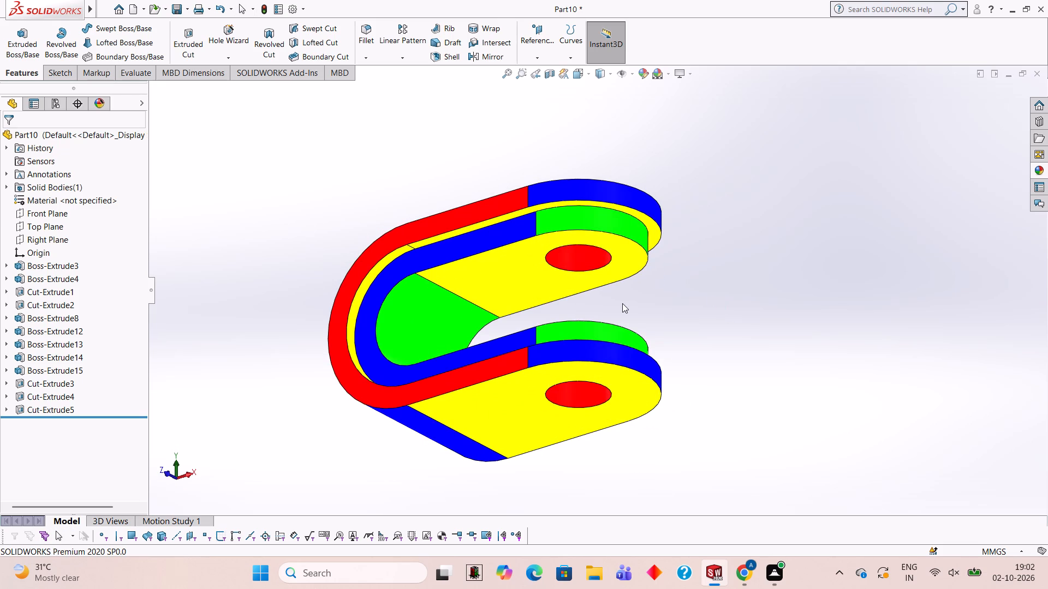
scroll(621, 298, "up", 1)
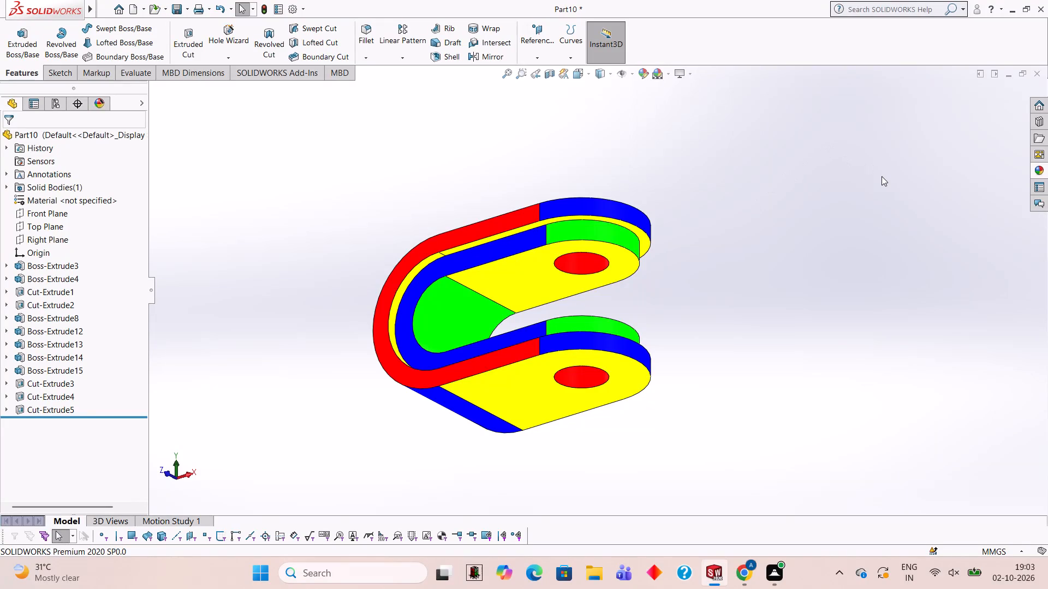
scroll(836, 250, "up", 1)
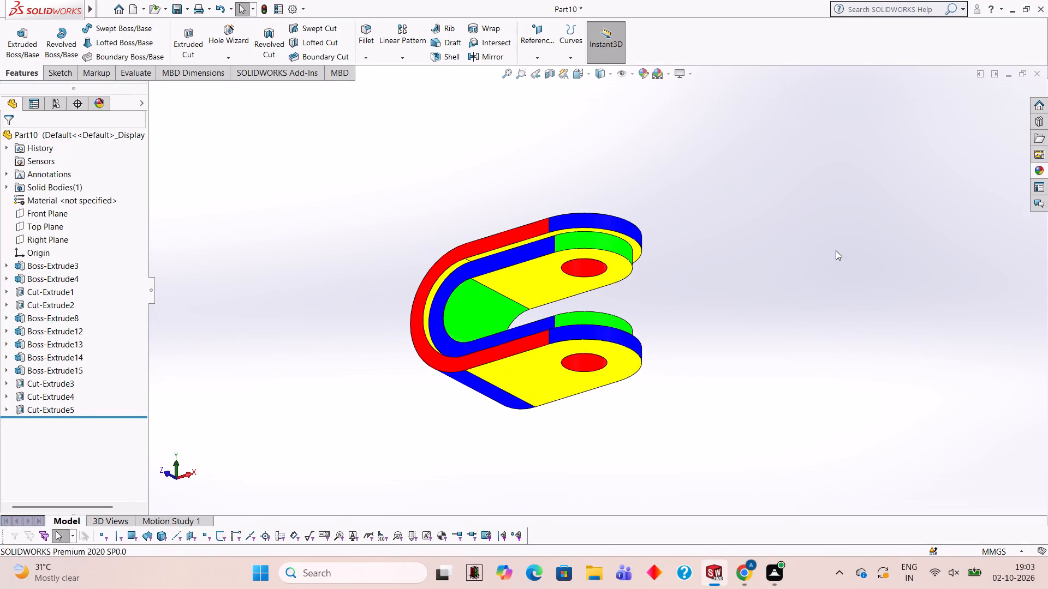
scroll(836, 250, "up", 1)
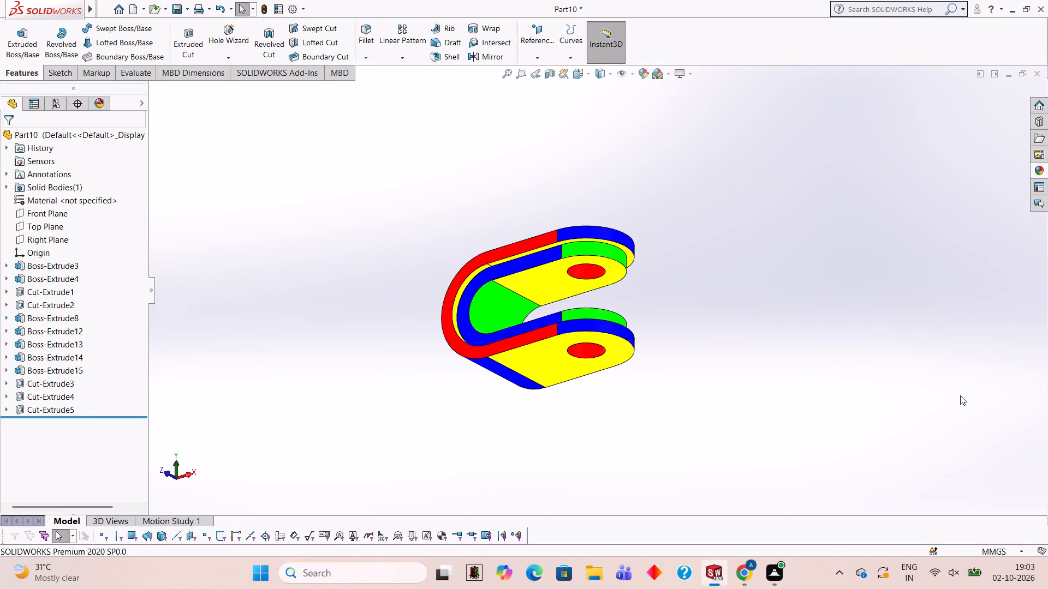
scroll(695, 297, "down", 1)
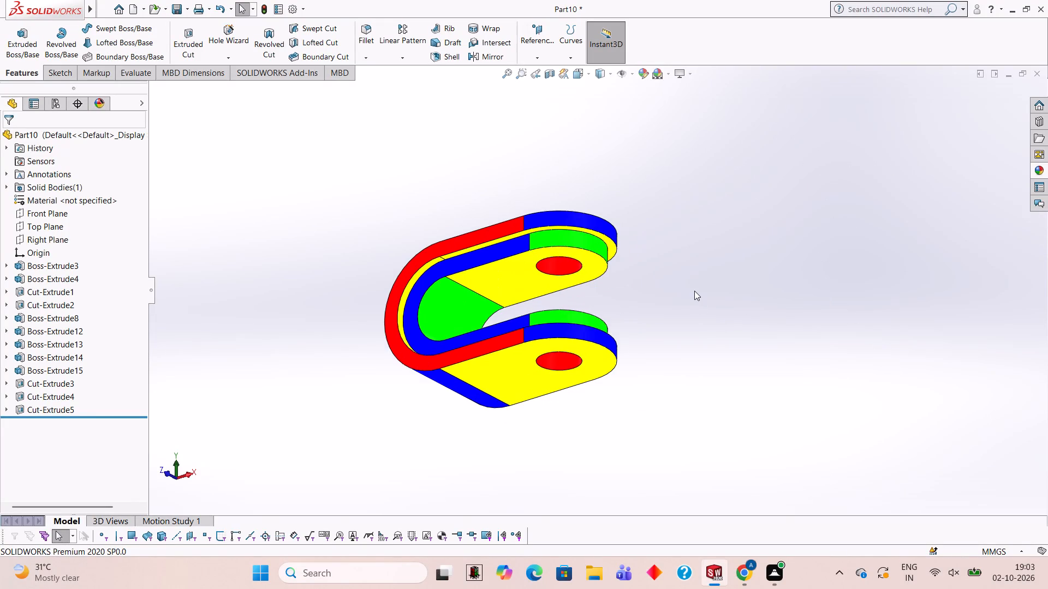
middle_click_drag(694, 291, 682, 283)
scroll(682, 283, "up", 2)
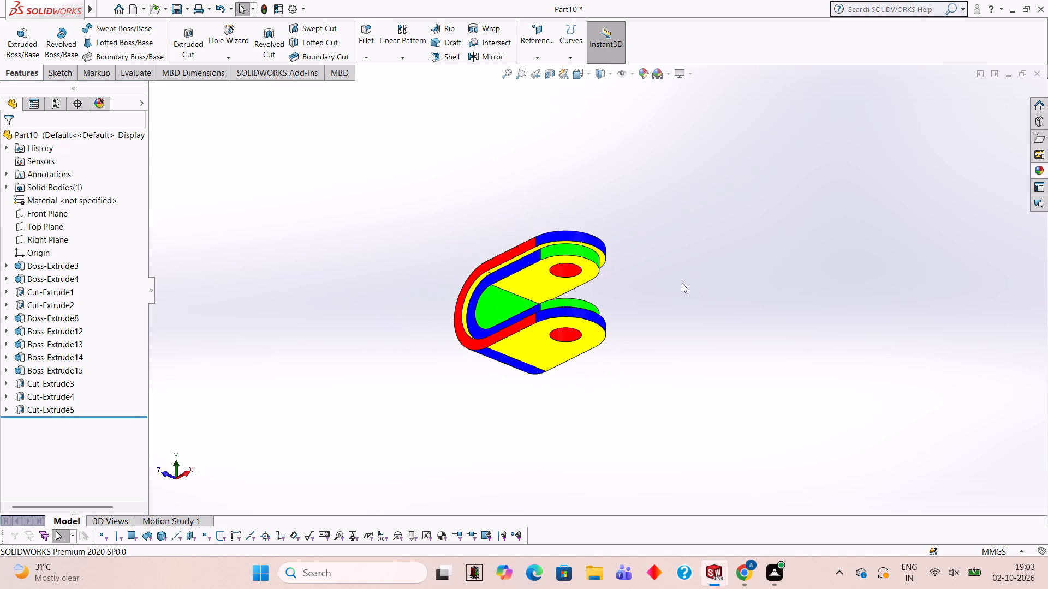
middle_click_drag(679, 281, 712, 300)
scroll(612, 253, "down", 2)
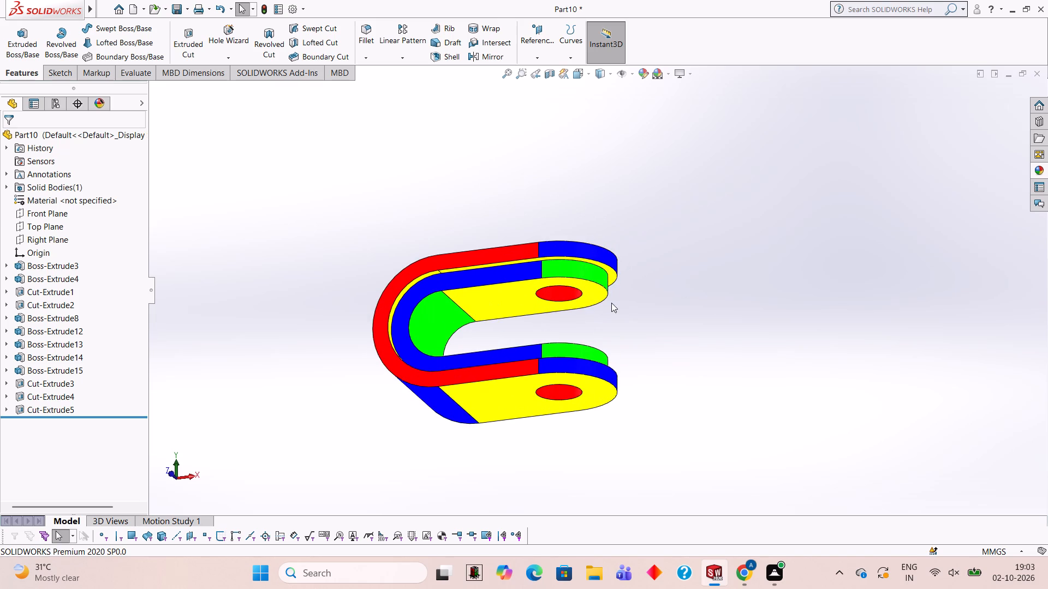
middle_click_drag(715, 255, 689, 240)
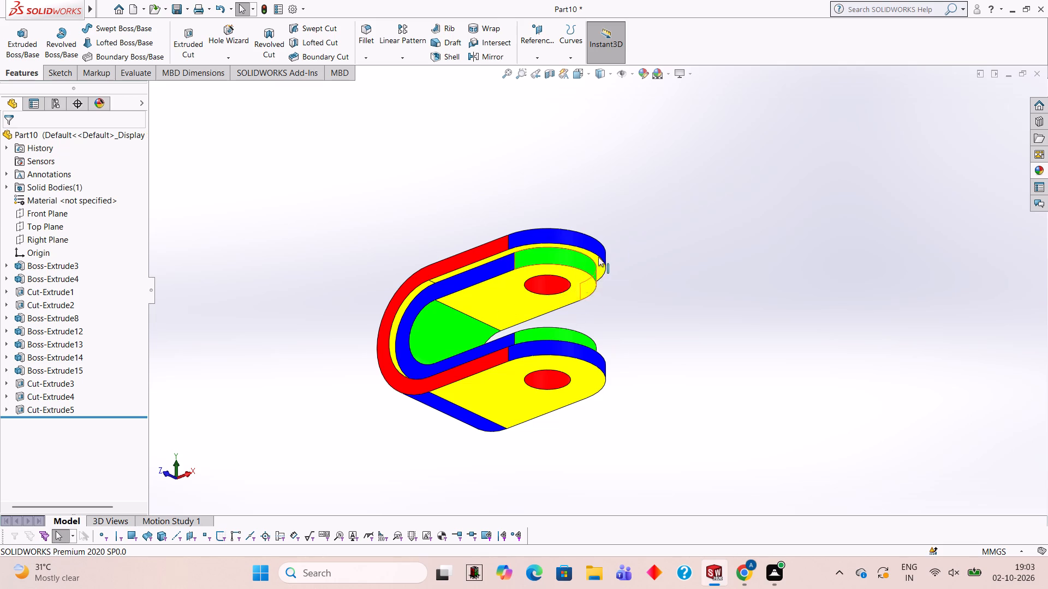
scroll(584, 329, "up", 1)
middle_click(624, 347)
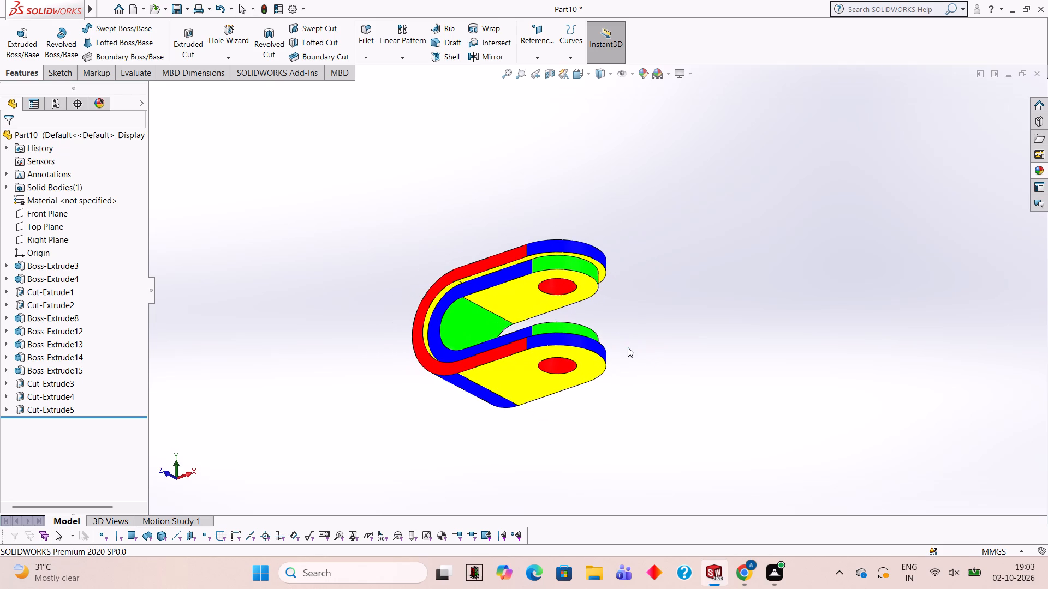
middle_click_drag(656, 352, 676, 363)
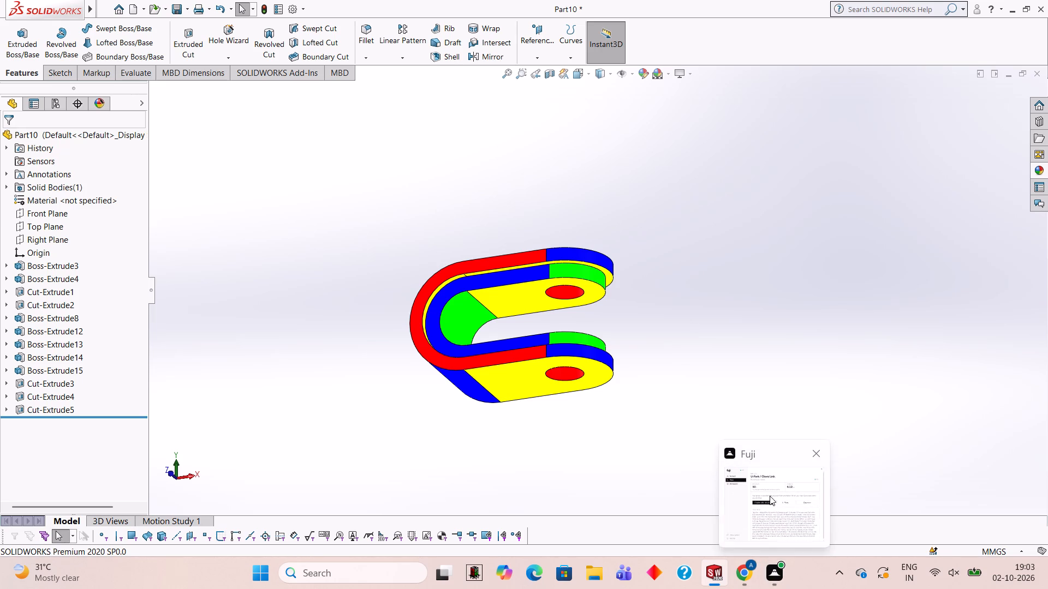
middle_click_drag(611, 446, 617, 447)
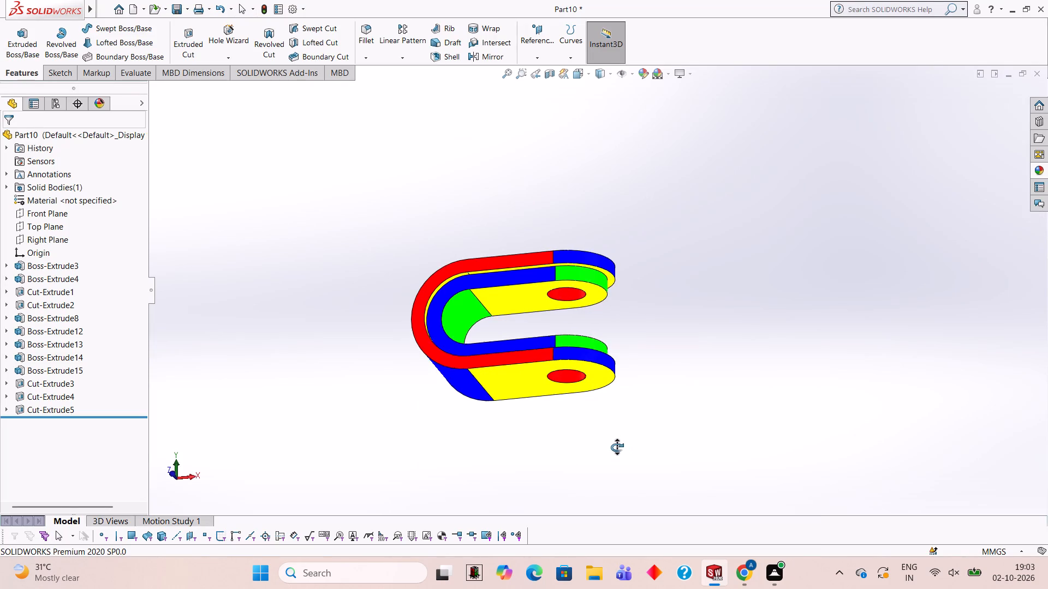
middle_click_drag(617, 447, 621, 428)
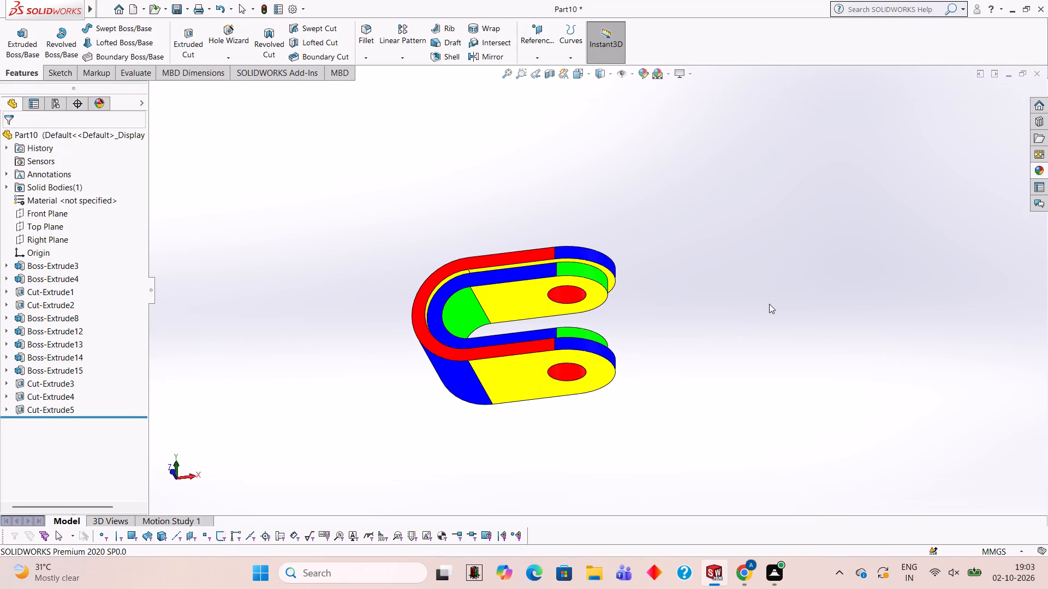